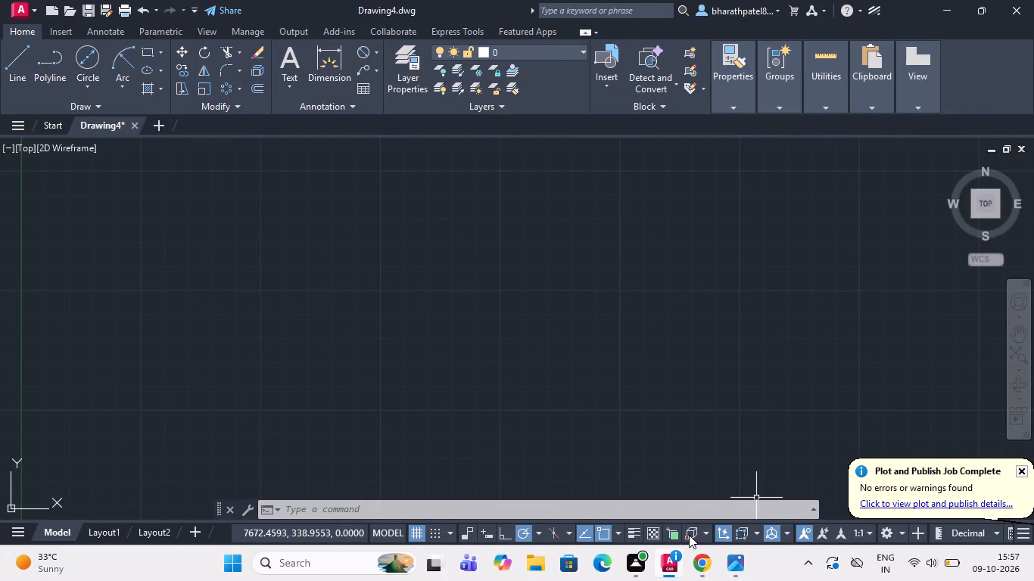
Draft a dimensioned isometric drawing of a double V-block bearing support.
Turn on isometric drafting and set the active plane to isoplane Top.
{"action": "left_click", "coordinate": [553, 526]}
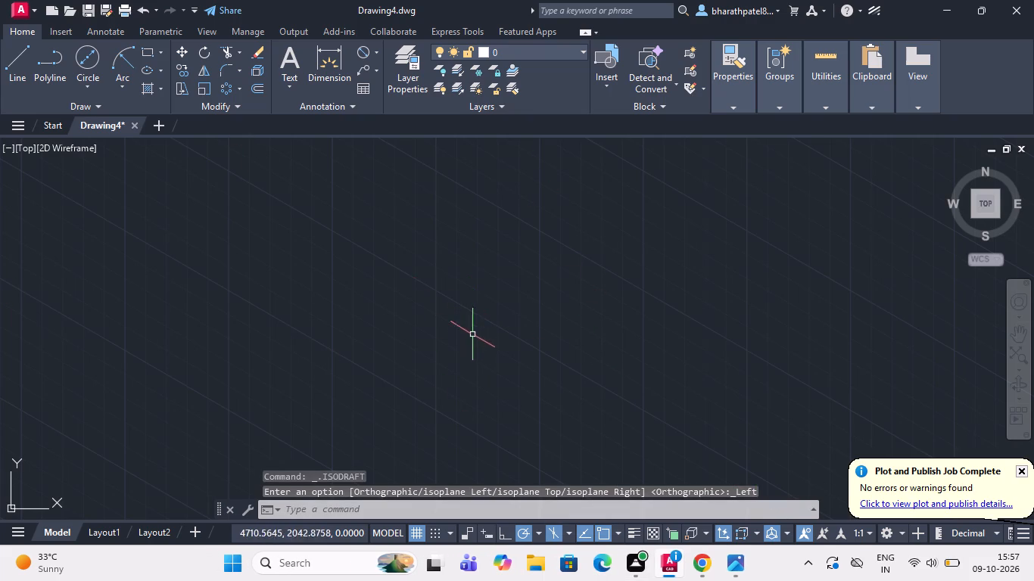
{"action": "left_click", "coordinate": [568, 534]}
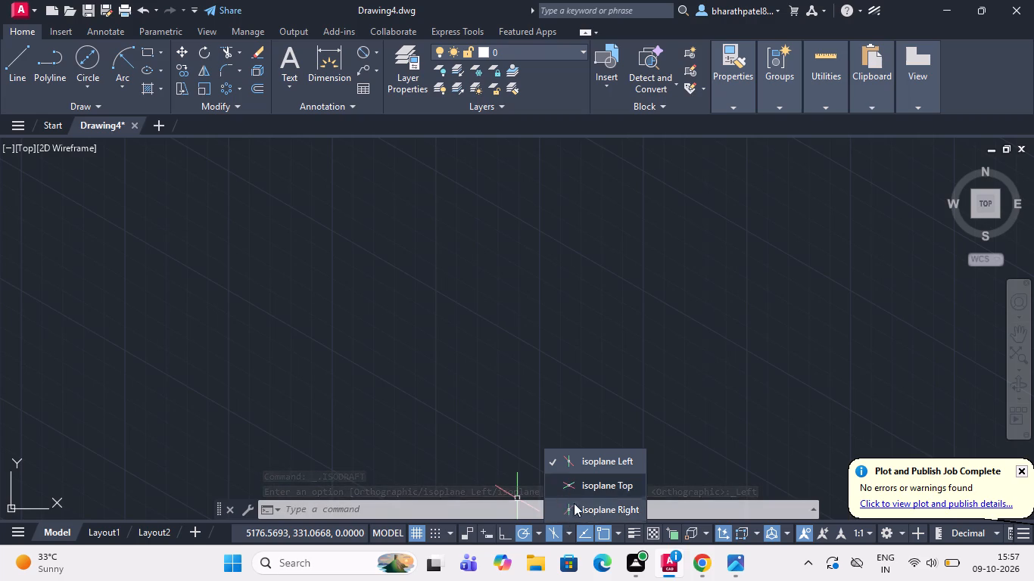
{"action": "left_click", "coordinate": [600, 492]}
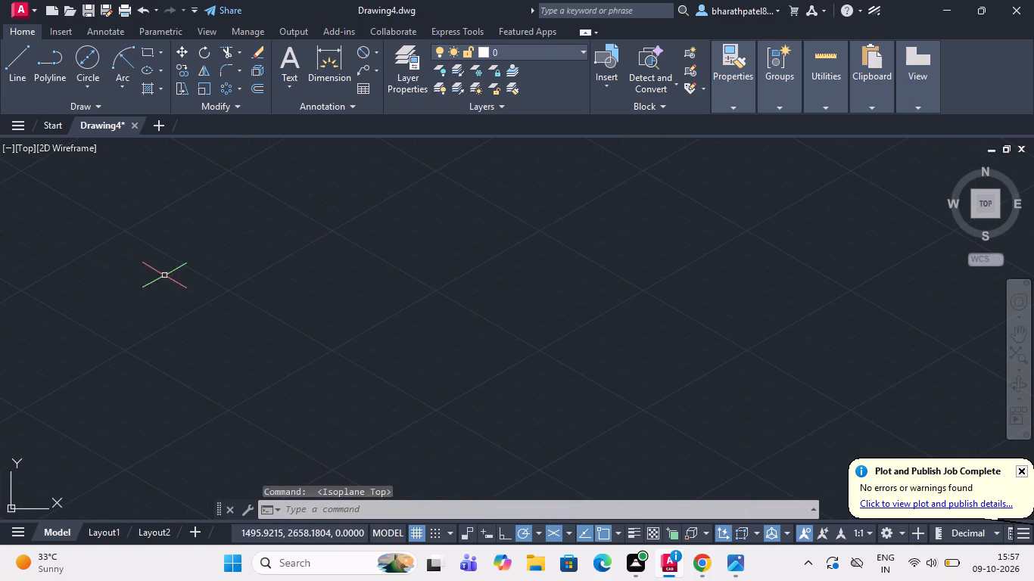
Draw a 130-unit line sloping down to the right at 330° in the empty drawing area.
{"action": "left_click", "coordinate": [18, 67]}
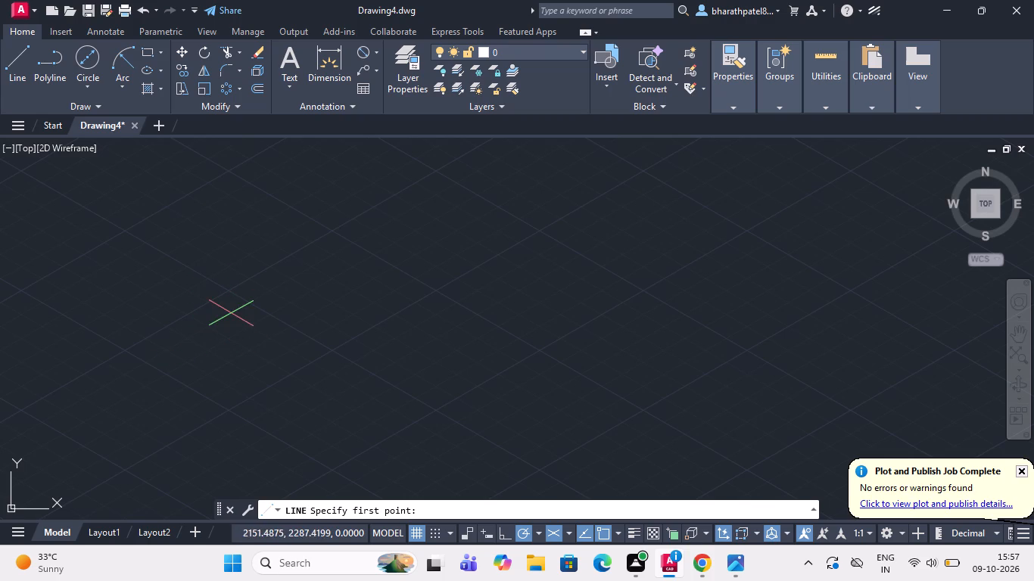
{"action": "scroll", "coordinate": [276, 307], "scroll_direction": "down", "scroll_amount": 4}
{"action": "scroll", "coordinate": [276, 307], "scroll_direction": "up", "scroll_amount": 3}
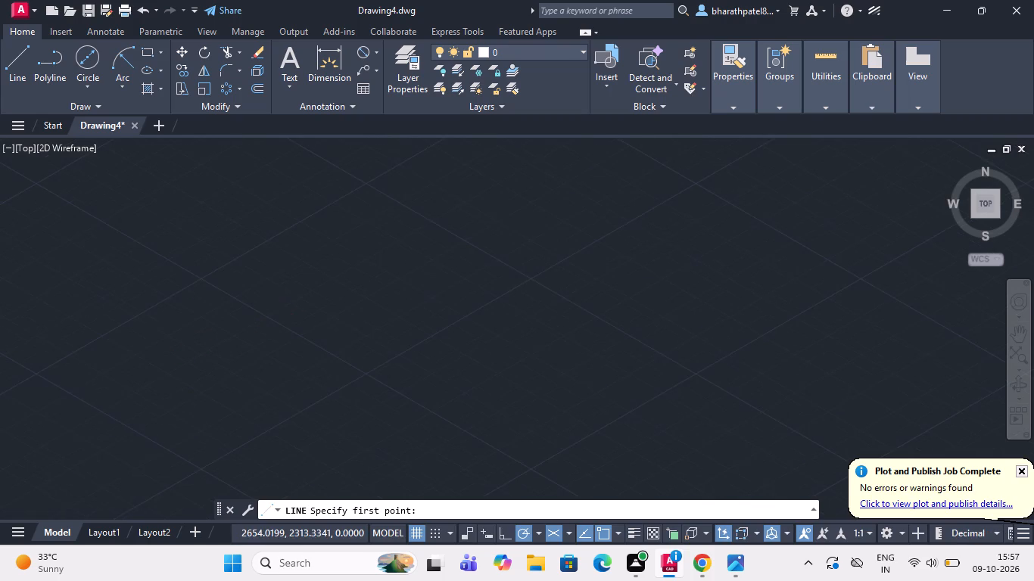
{"action": "left_click", "coordinate": [230, 303]}
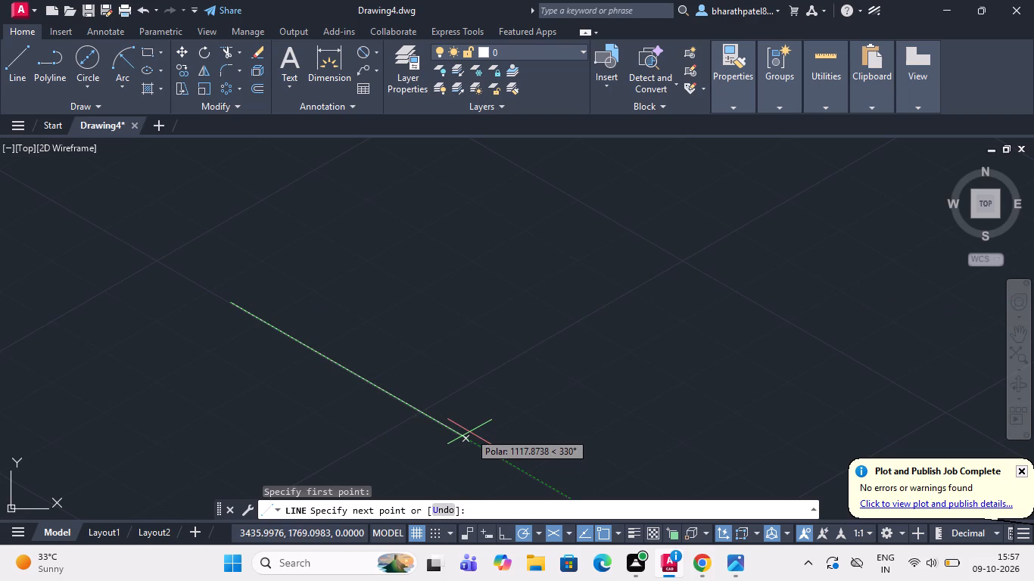
{"action": "type", "text": "13"}
{"action": "key", "text": "0"}
{"action": "key", "text": "Return"}
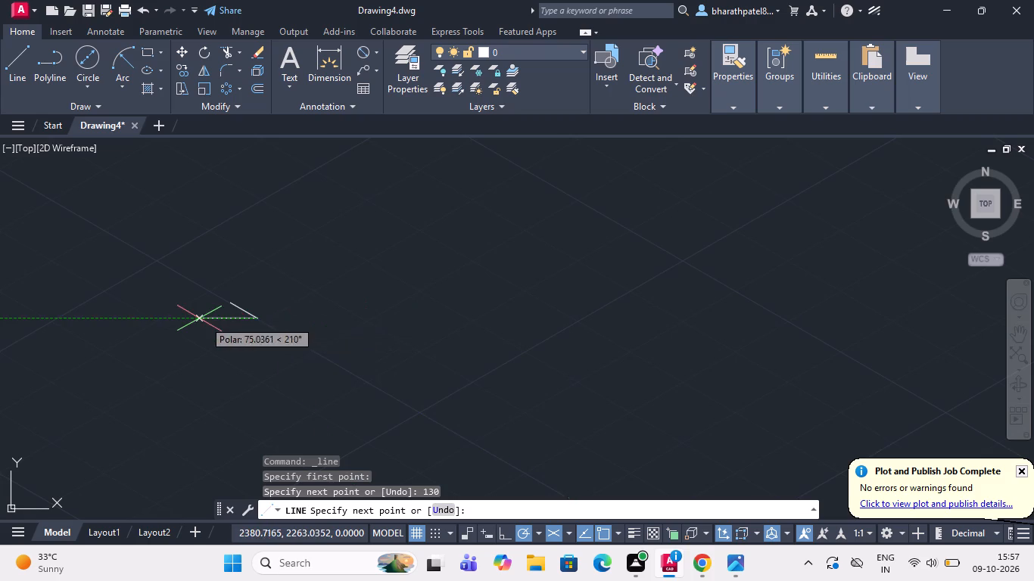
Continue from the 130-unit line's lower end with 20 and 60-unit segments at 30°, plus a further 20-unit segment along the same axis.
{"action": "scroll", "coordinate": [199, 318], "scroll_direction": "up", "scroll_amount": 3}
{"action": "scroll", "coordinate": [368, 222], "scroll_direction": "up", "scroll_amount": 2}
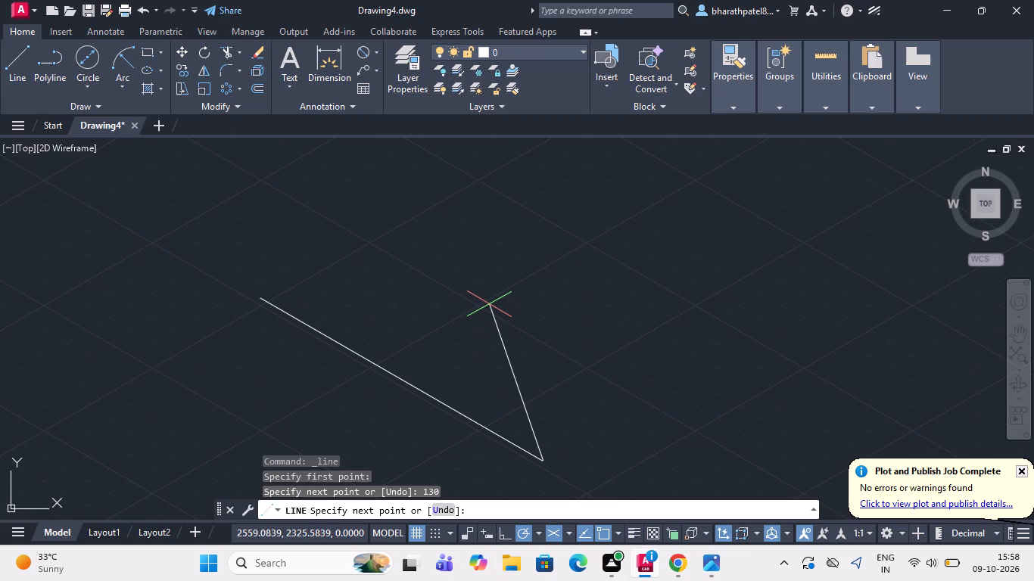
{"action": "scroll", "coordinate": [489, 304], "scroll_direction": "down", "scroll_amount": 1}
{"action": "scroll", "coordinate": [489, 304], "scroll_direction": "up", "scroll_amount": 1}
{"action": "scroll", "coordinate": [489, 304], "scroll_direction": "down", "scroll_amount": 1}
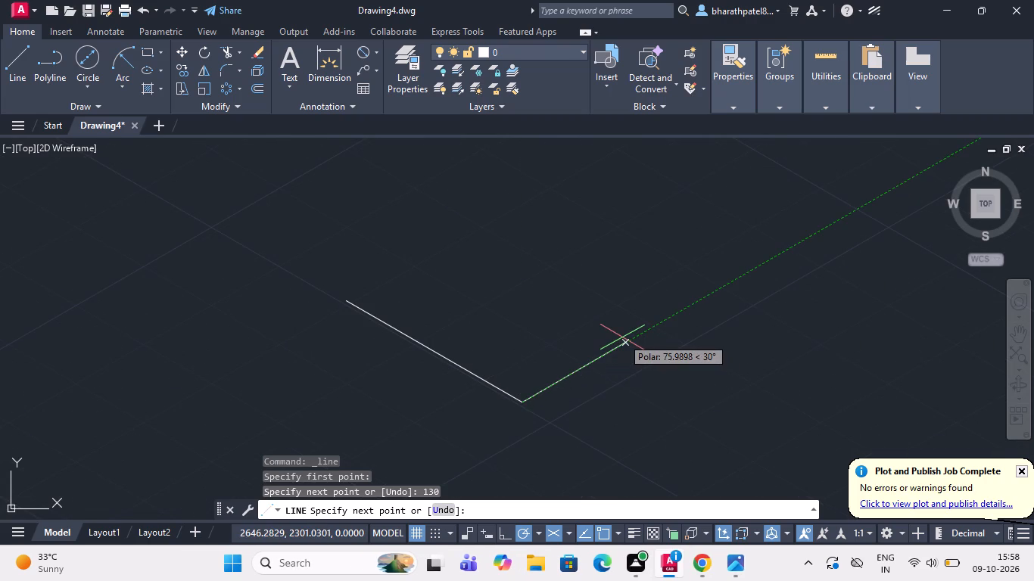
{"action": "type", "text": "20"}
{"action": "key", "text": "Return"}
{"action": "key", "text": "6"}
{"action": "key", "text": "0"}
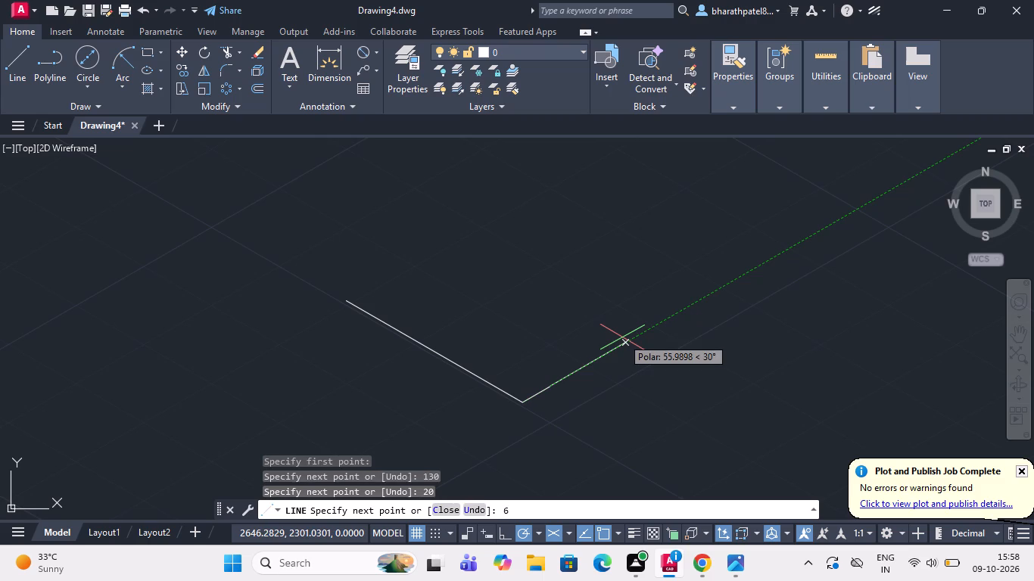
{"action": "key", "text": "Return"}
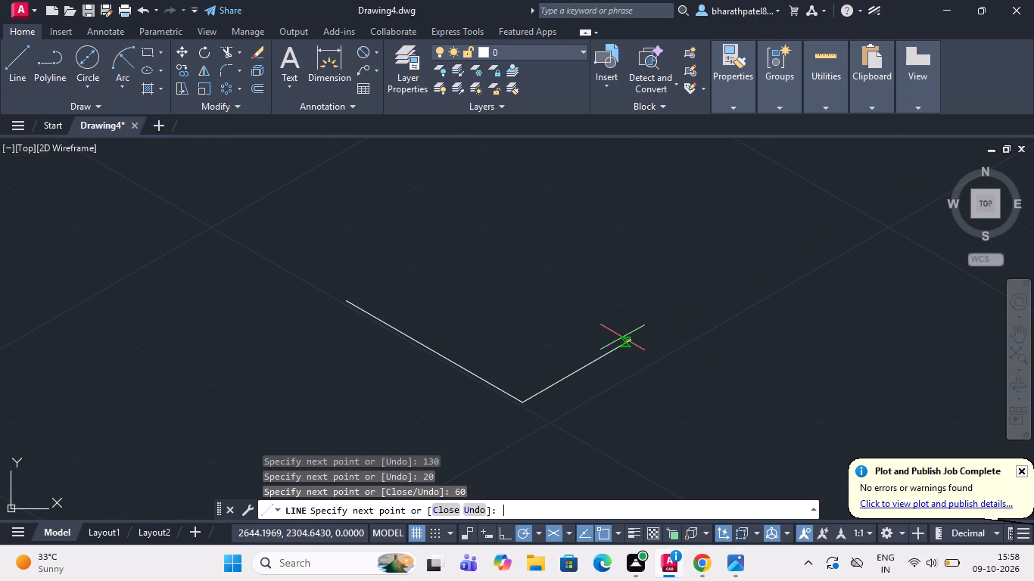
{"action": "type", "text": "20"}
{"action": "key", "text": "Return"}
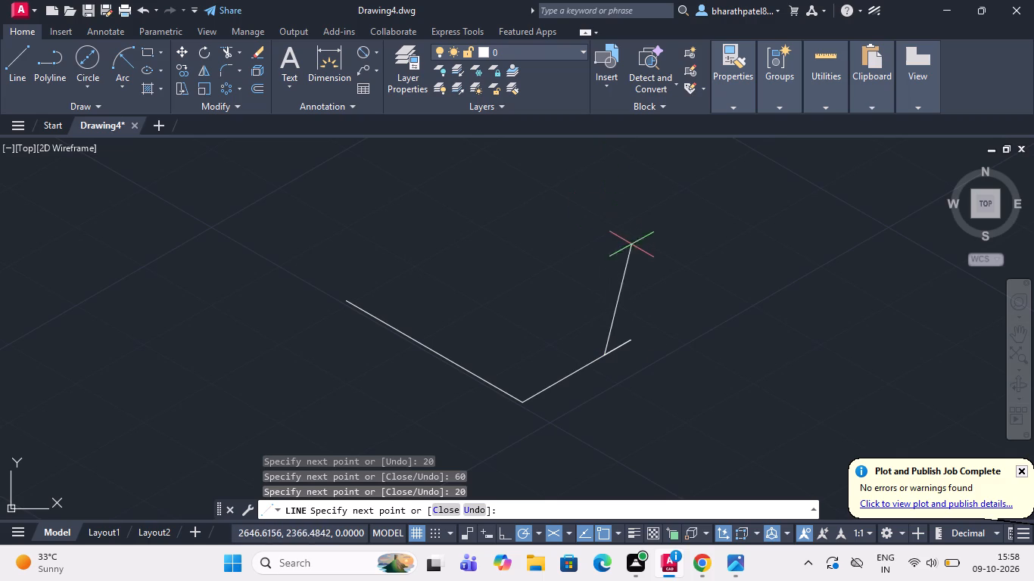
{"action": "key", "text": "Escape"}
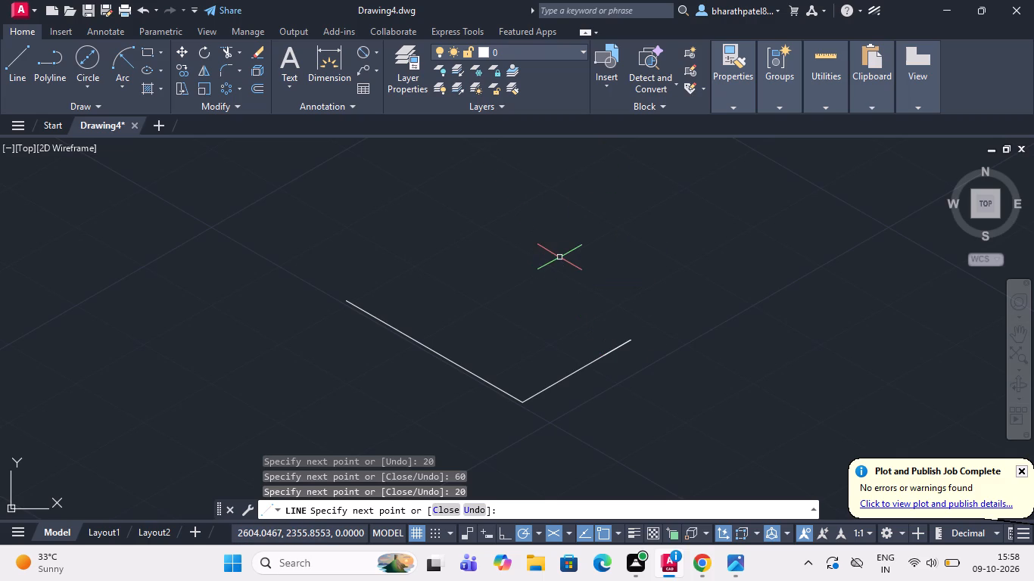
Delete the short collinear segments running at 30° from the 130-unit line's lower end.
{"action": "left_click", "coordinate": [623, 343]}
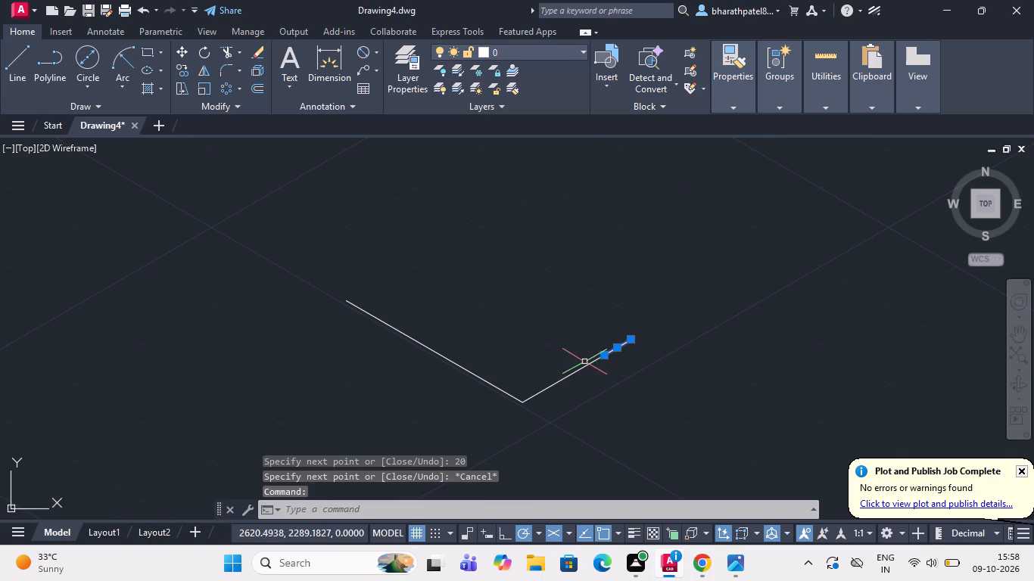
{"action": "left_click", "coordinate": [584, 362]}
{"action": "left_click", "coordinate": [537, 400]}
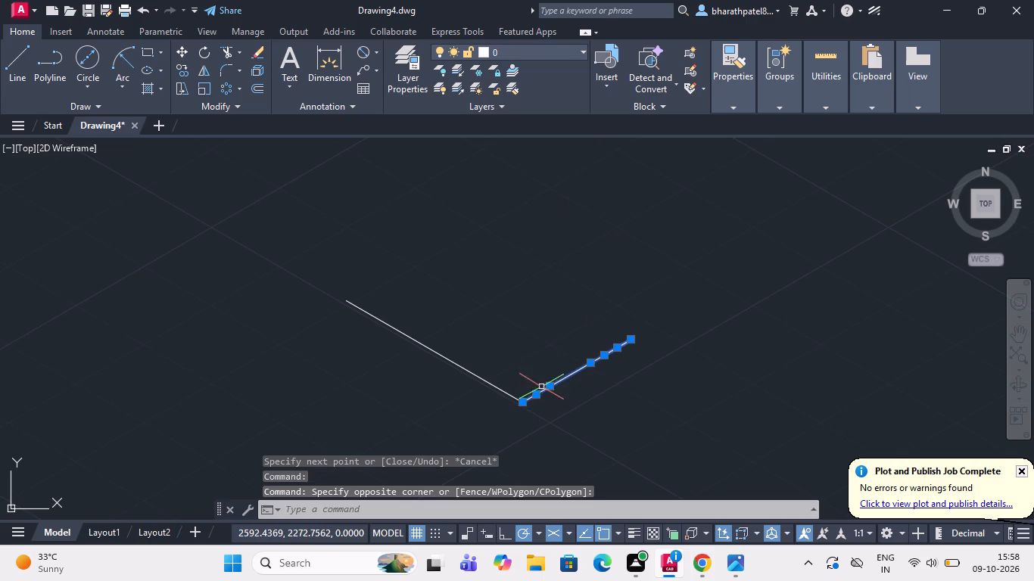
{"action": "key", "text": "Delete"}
Draw a 100-unit line at 30° from the lower end of the 130-unit line.
{"action": "left_click", "coordinate": [10, 64]}
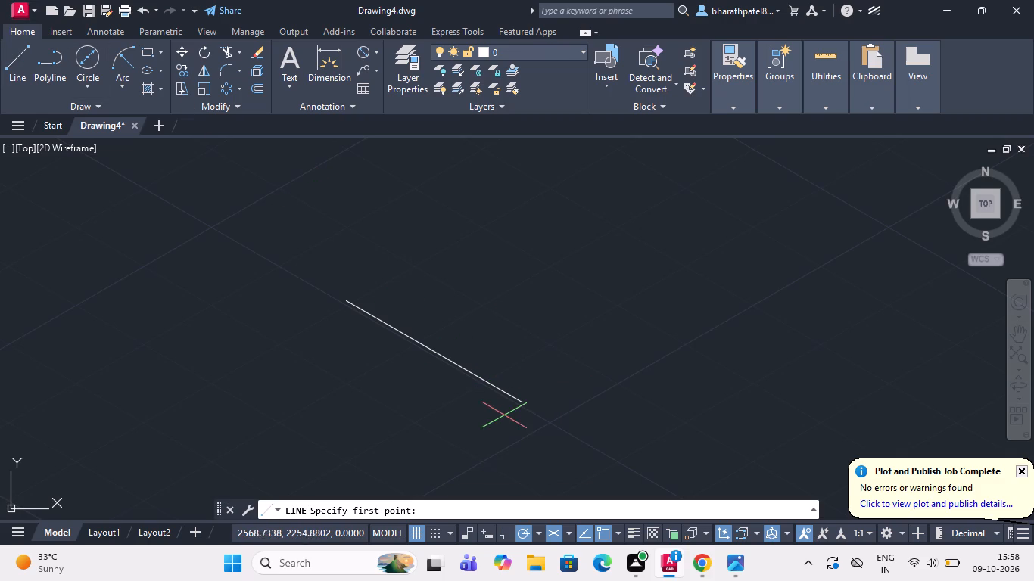
{"action": "left_click", "coordinate": [519, 402]}
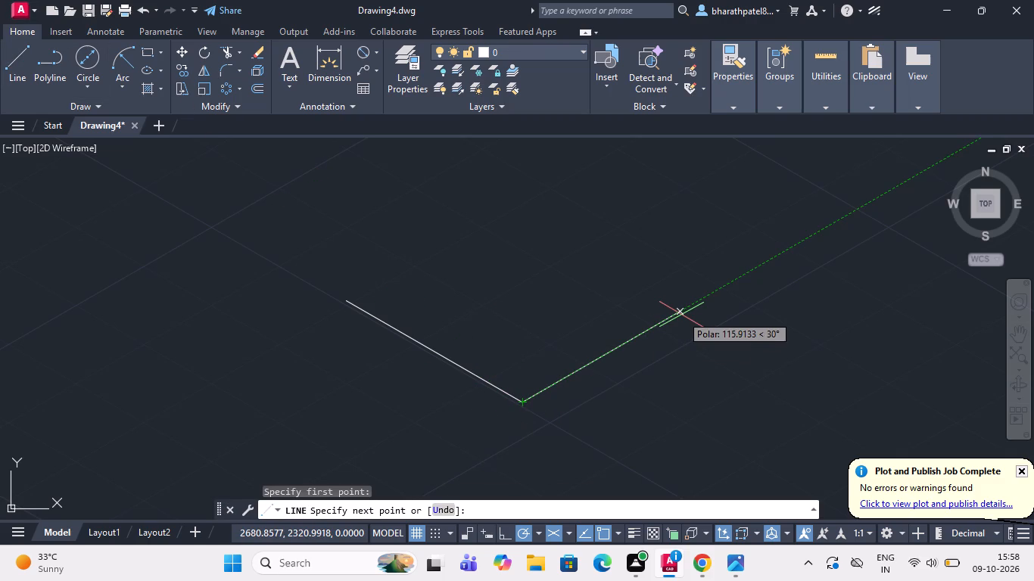
{"action": "type", "text": "100"}
{"action": "key", "text": "Return"}
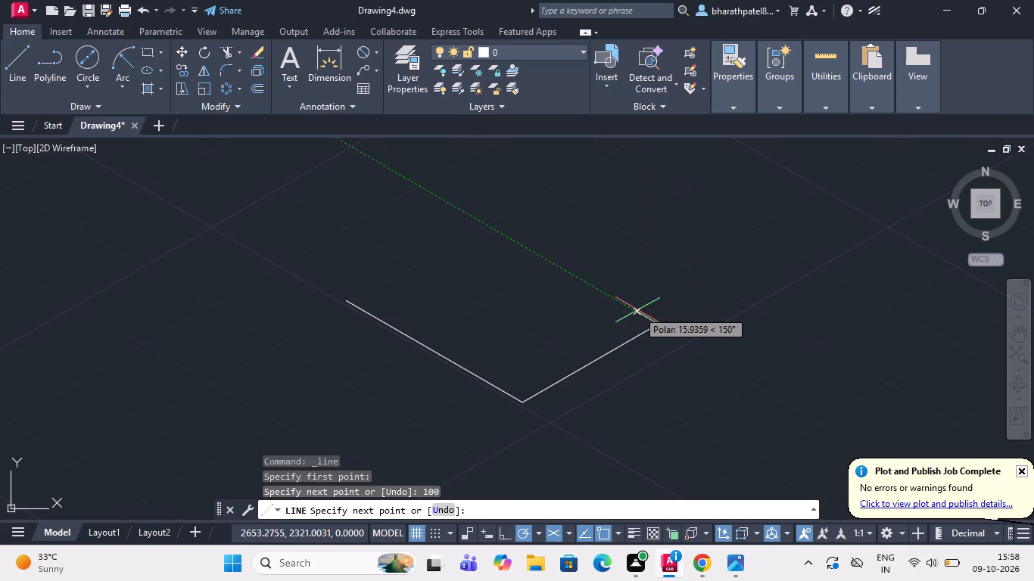
{"action": "key", "text": "Escape"}
Draw a vertical line about 43 units tall upward from the midpoint of the 100-unit line.
{"action": "left_click", "coordinate": [17, 63]}
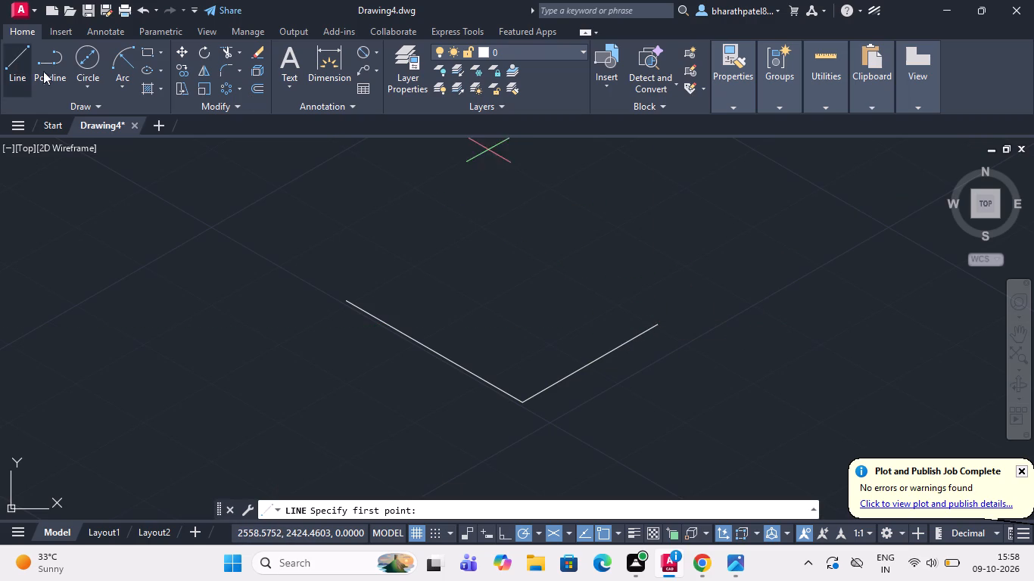
{"action": "left_click", "coordinate": [594, 365]}
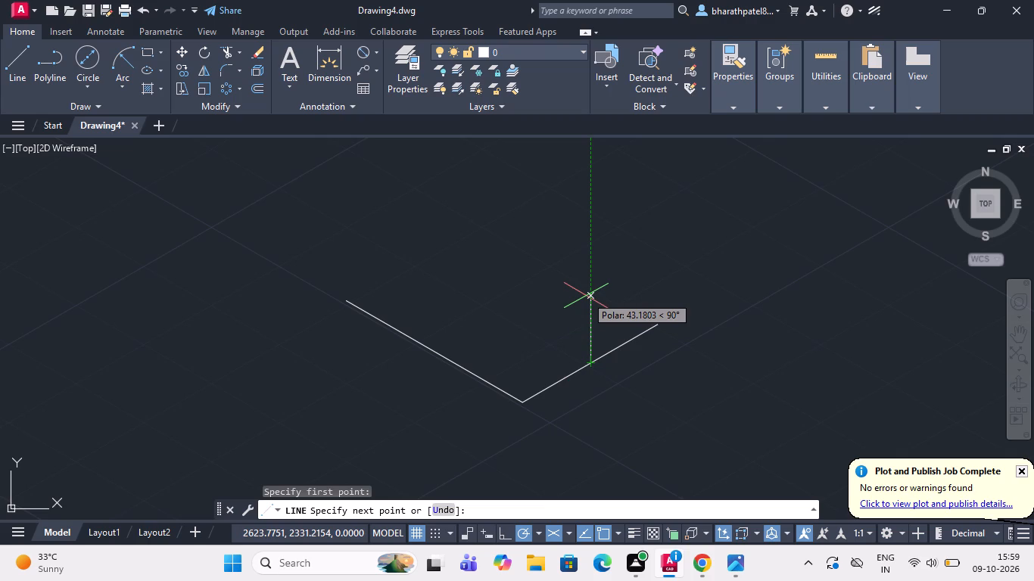
{"action": "left_click", "coordinate": [586, 296]}
{"action": "key", "text": "Escape"}
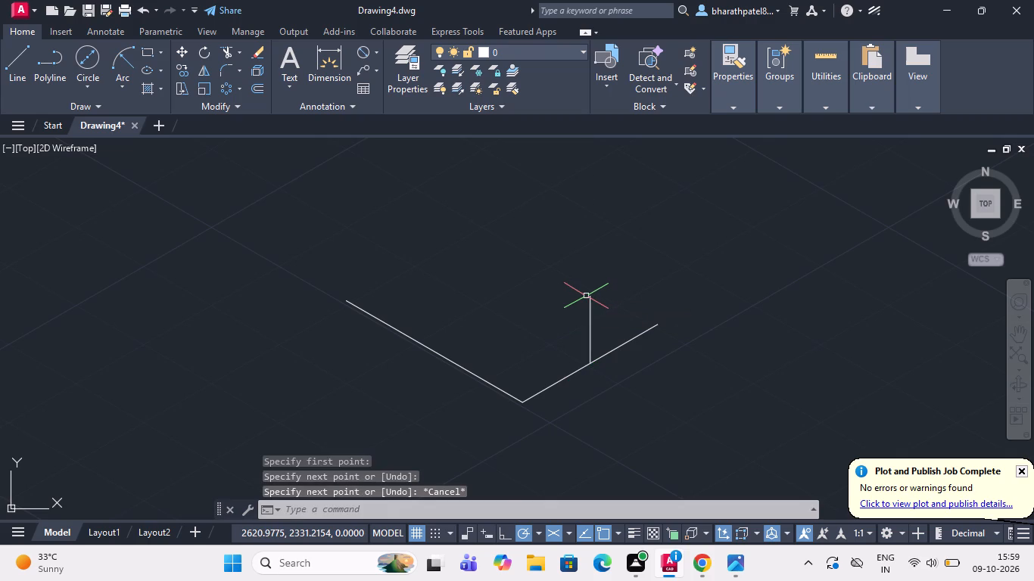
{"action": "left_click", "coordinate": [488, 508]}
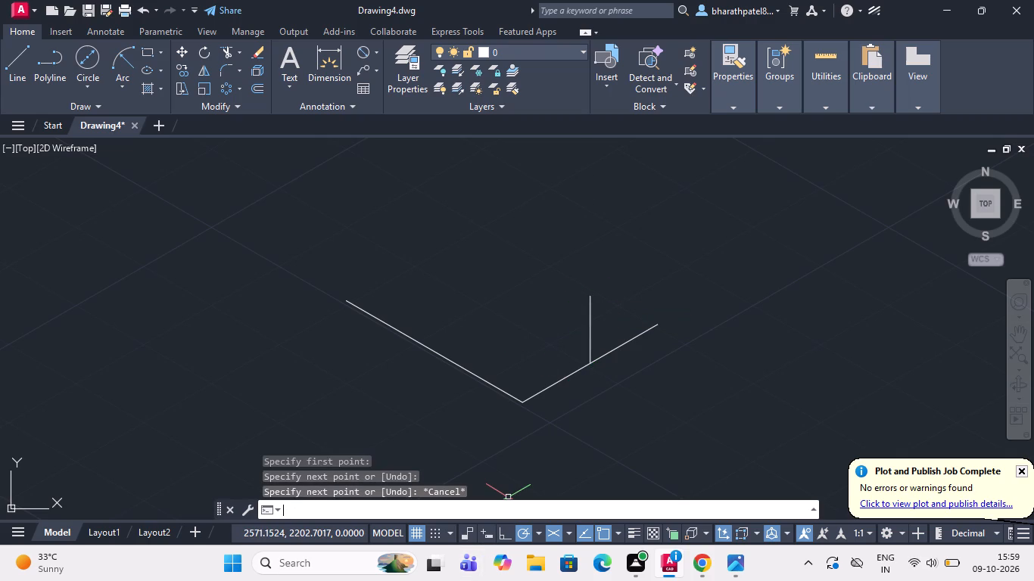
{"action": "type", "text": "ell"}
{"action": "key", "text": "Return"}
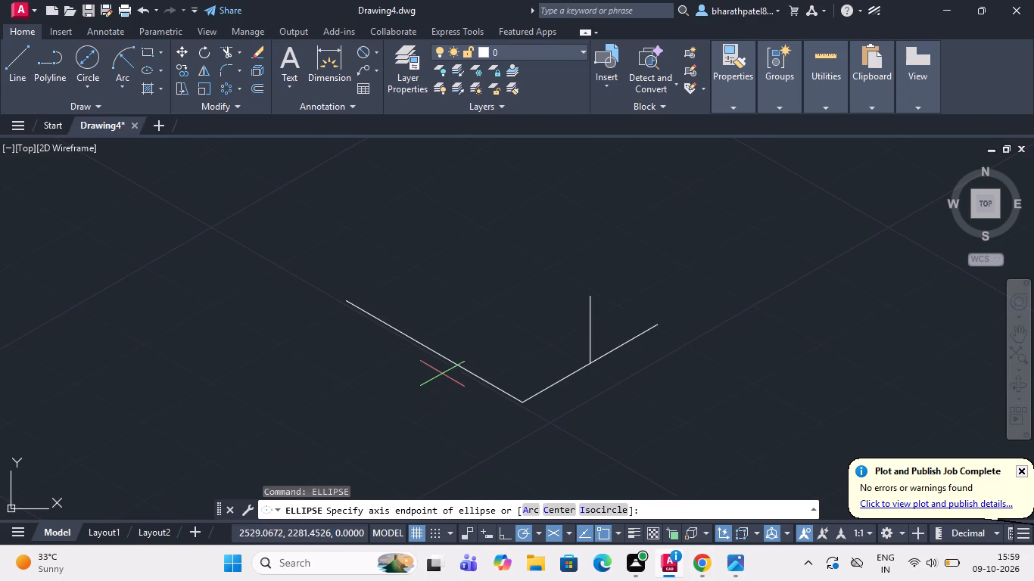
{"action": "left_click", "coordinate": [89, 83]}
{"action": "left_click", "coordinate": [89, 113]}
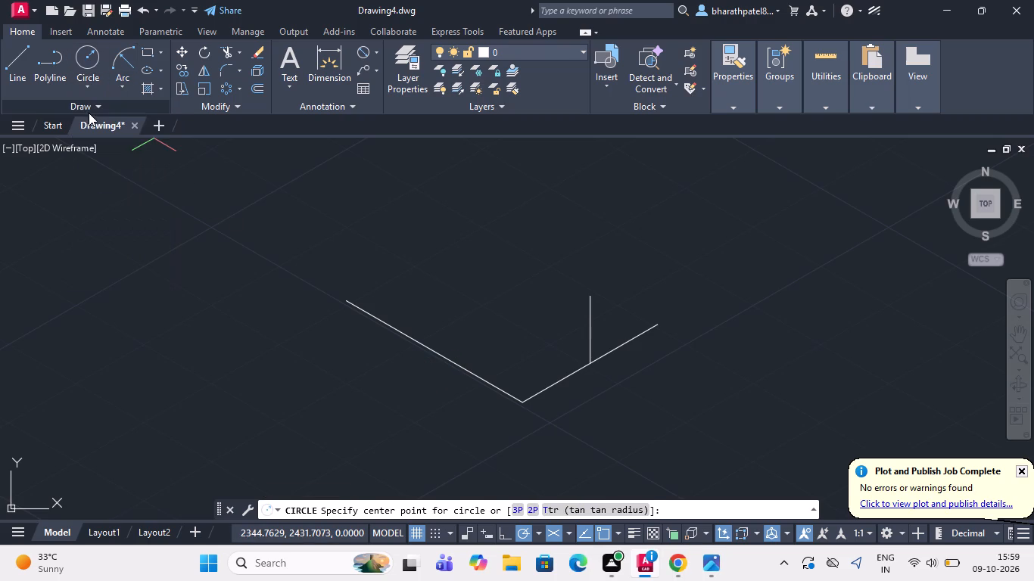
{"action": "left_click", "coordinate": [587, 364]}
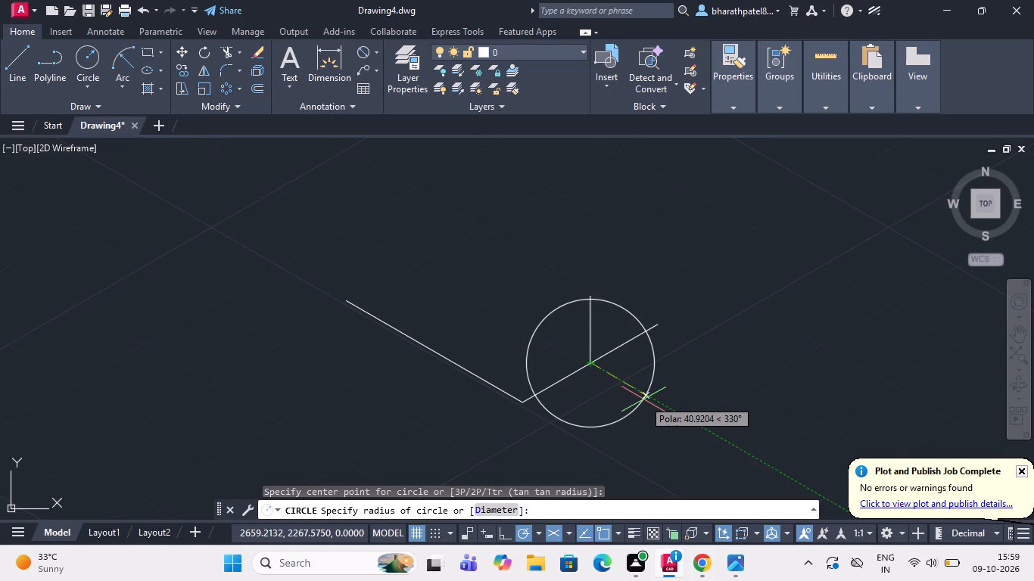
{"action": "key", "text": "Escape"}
Draw an isocircle of radius 25 on isoplane Right, centred at the midpoint of the 100-unit line.
{"action": "type", "text": "ell"}
{"action": "key", "text": "Return"}
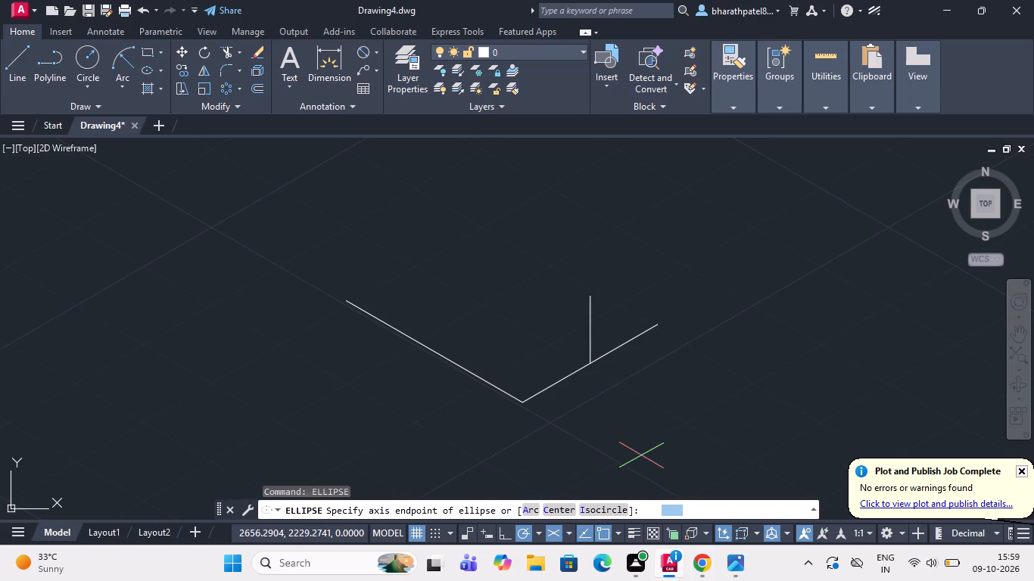
{"action": "left_click", "coordinate": [605, 511]}
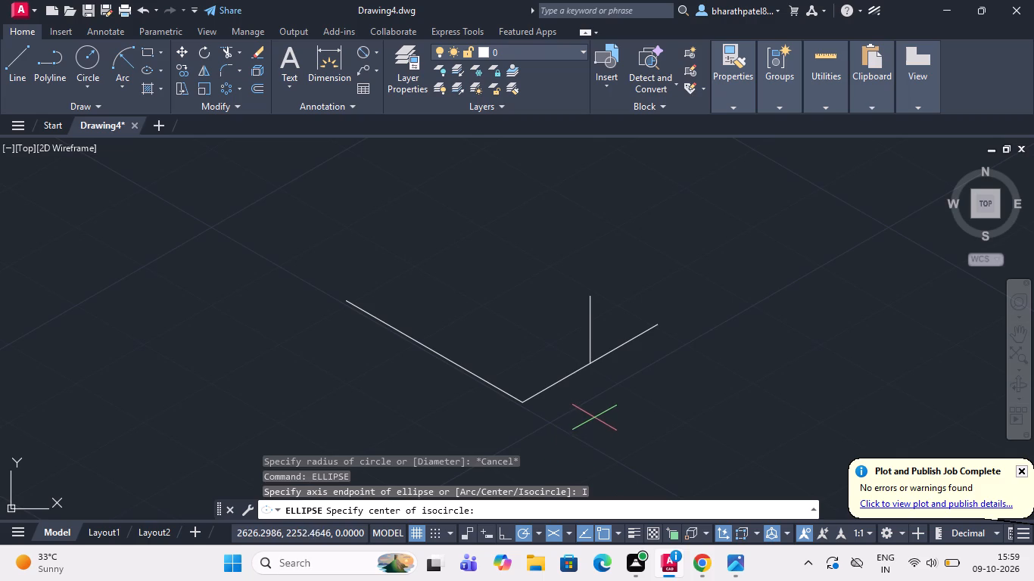
{"action": "left_click", "coordinate": [591, 360]}
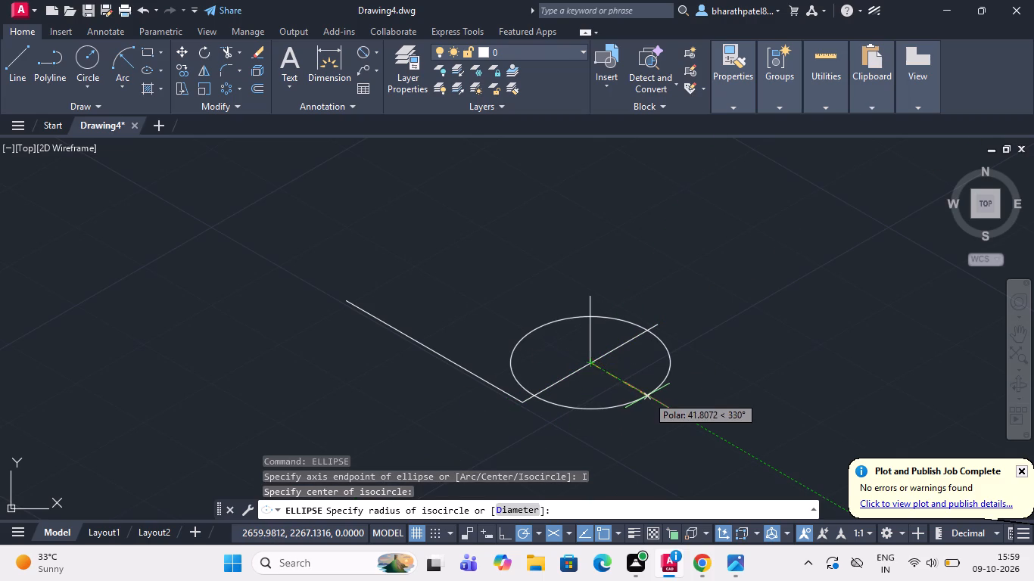
{"action": "key", "text": "F5"}
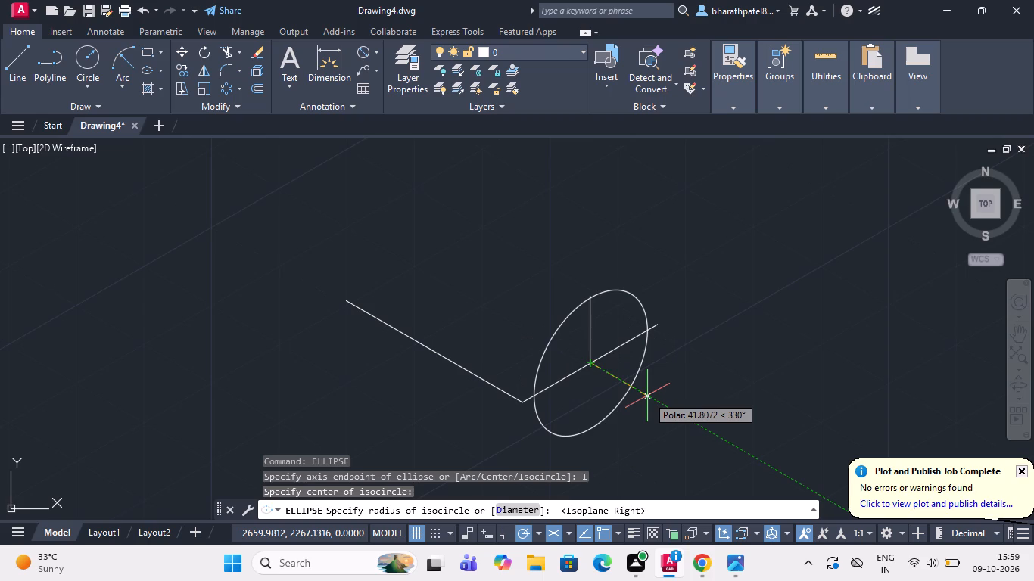
{"action": "type", "text": "25"}
{"action": "key", "text": "Return"}
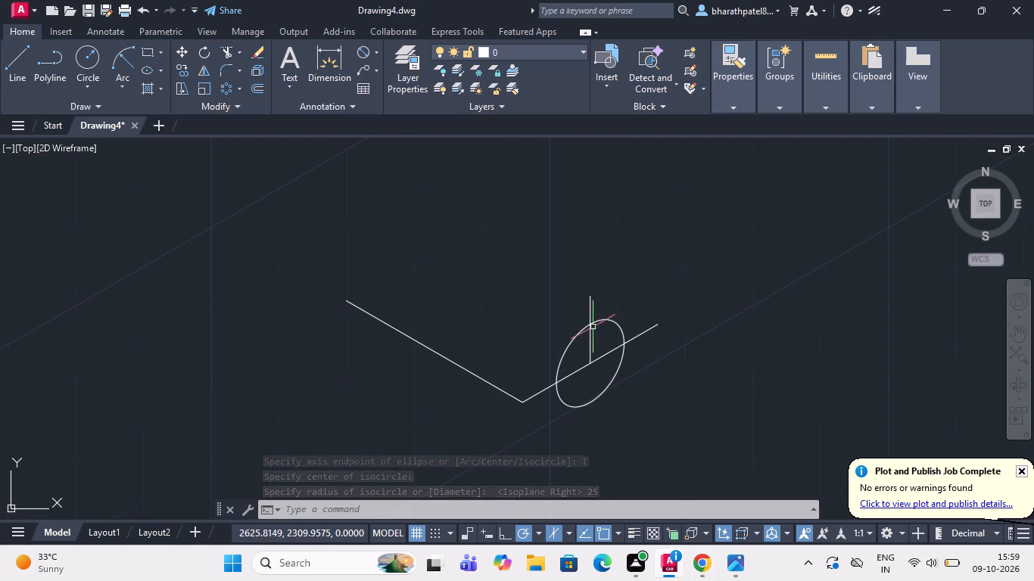
From the base's front corner, draw connected lines 40 units up, 100 units at 30°, and vertically down past the 100-unit base line.
{"action": "left_click", "coordinate": [9, 61]}
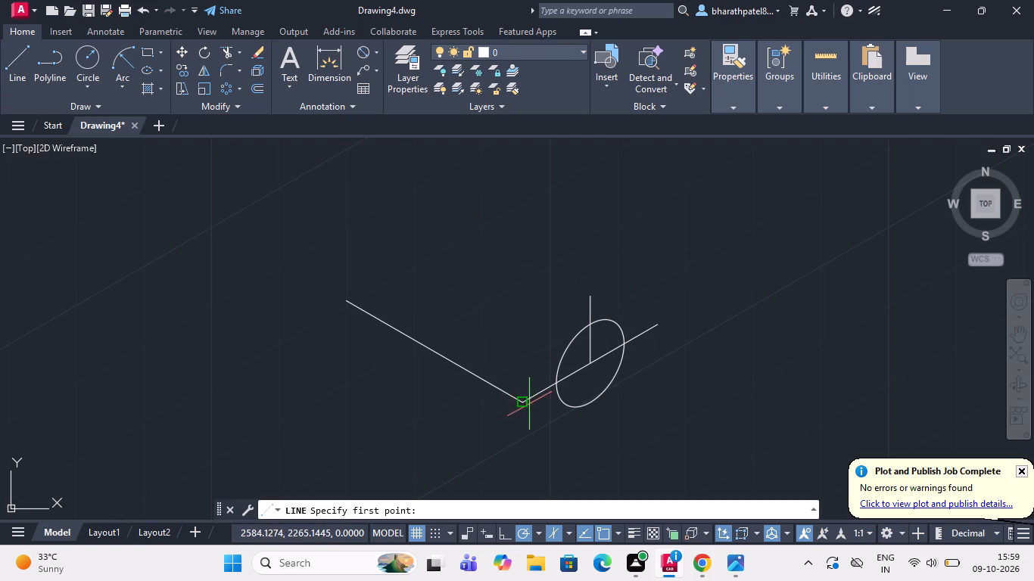
{"action": "left_click", "coordinate": [524, 404]}
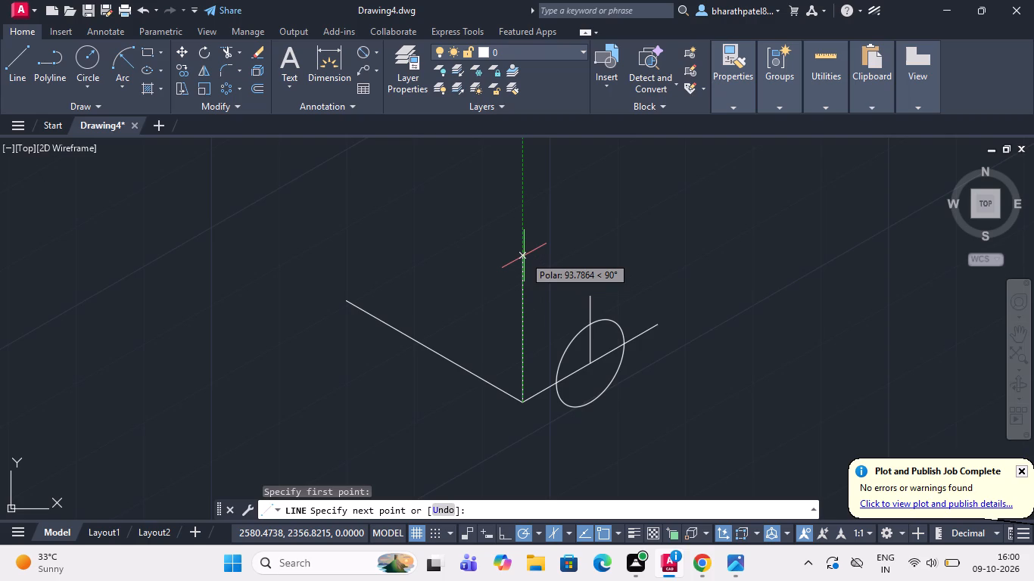
{"action": "key", "text": "4"}
{"action": "key", "text": "0"}
{"action": "key", "text": "Return"}
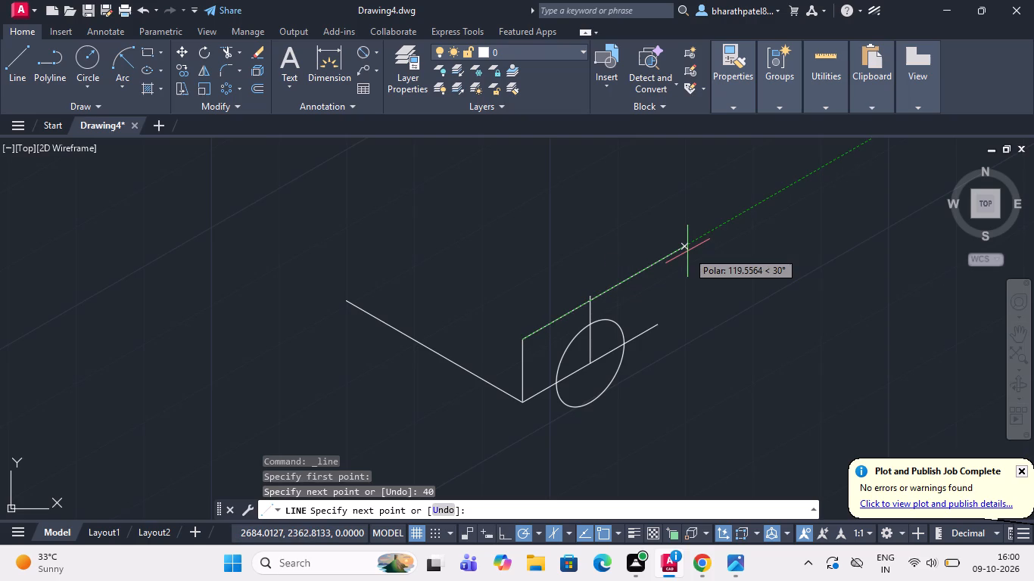
{"action": "key", "text": "1"}
{"action": "type", "text": "00"}
{"action": "key", "text": "Return"}
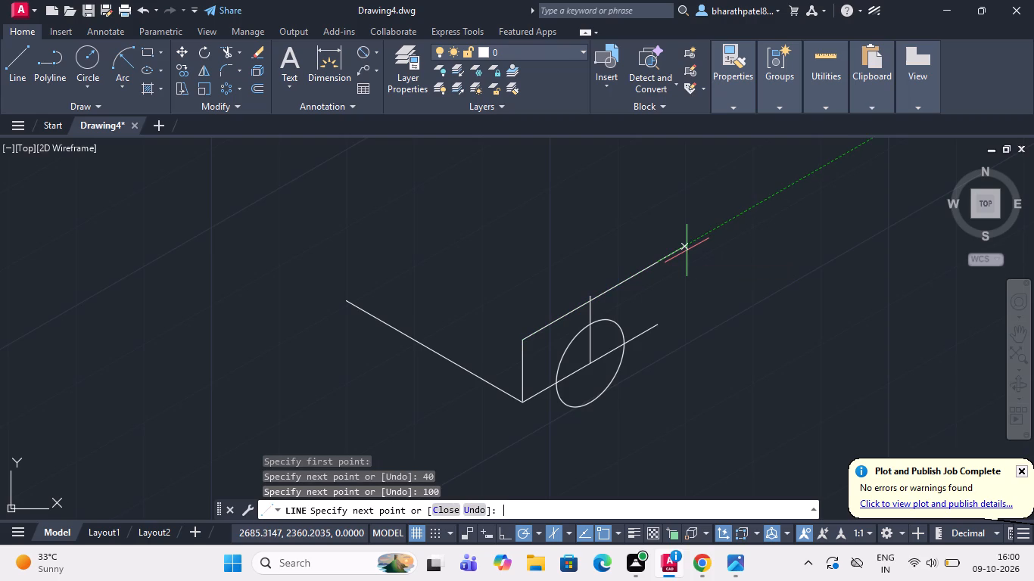
{"action": "left_click", "coordinate": [663, 403]}
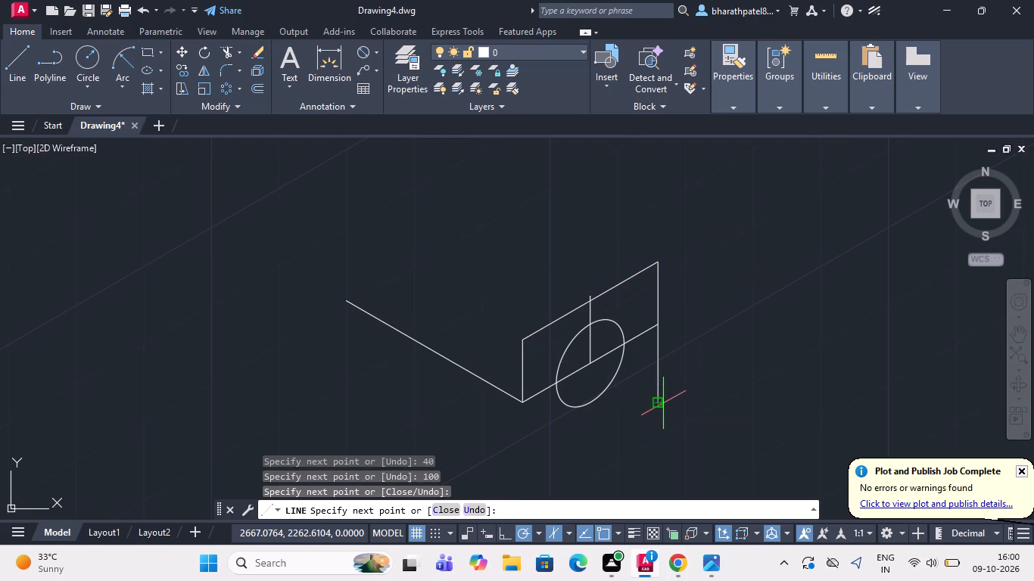
{"action": "key", "text": "Escape"}
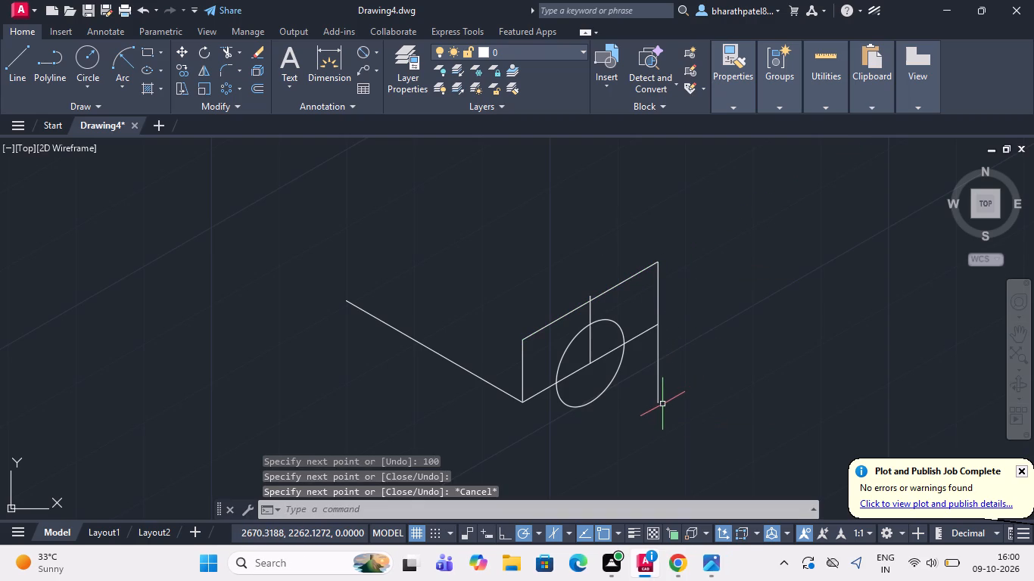
Trim away the vertical edge's overhang, the isocircle half below the 100-unit base line, and the vertical line through its centre.
{"action": "double_click", "coordinate": [224, 49]}
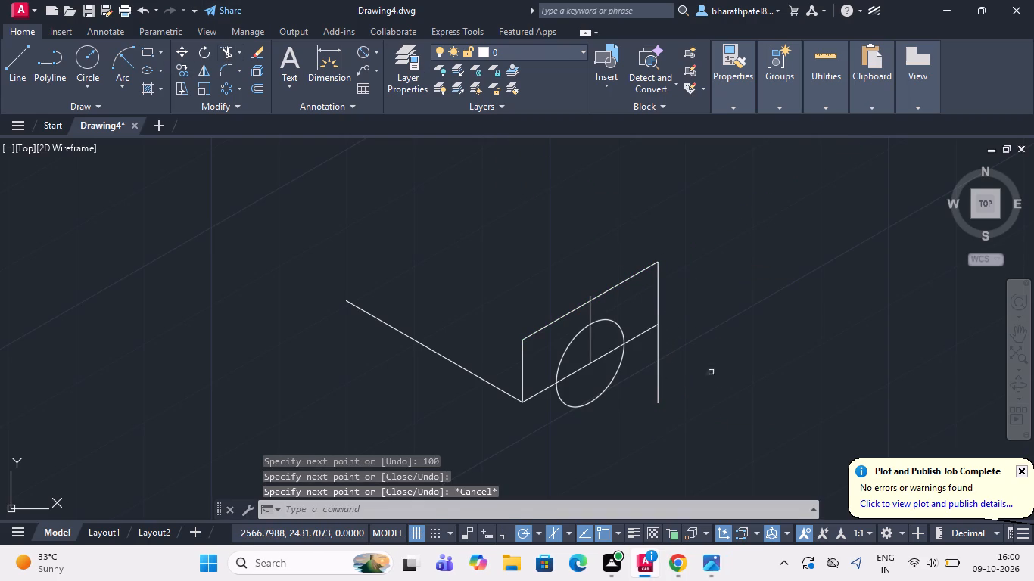
{"action": "left_click_drag", "start_coordinate": [646, 385], "coordinate": [734, 359]}
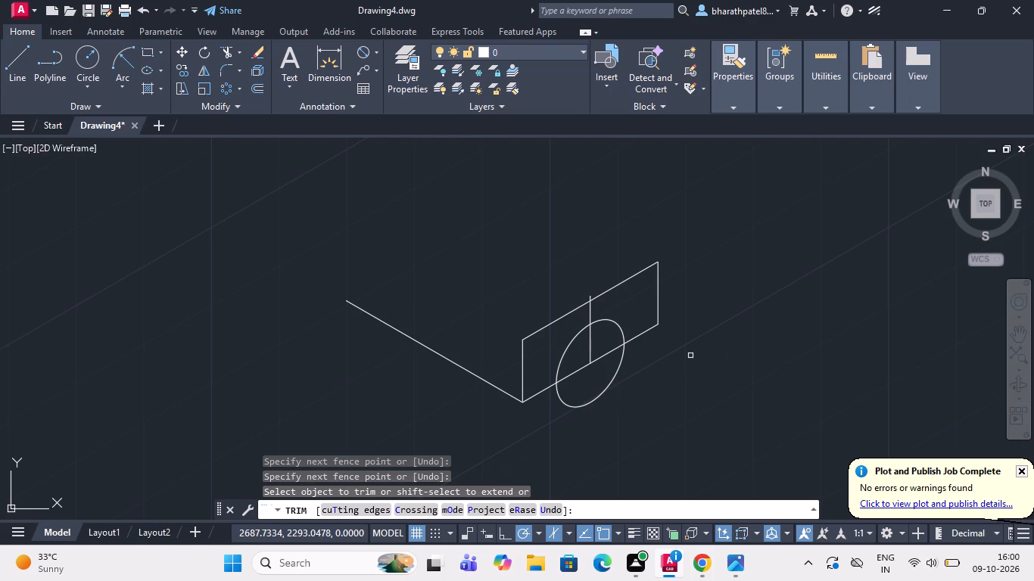
{"action": "left_click_drag", "start_coordinate": [658, 368], "coordinate": [543, 401]}
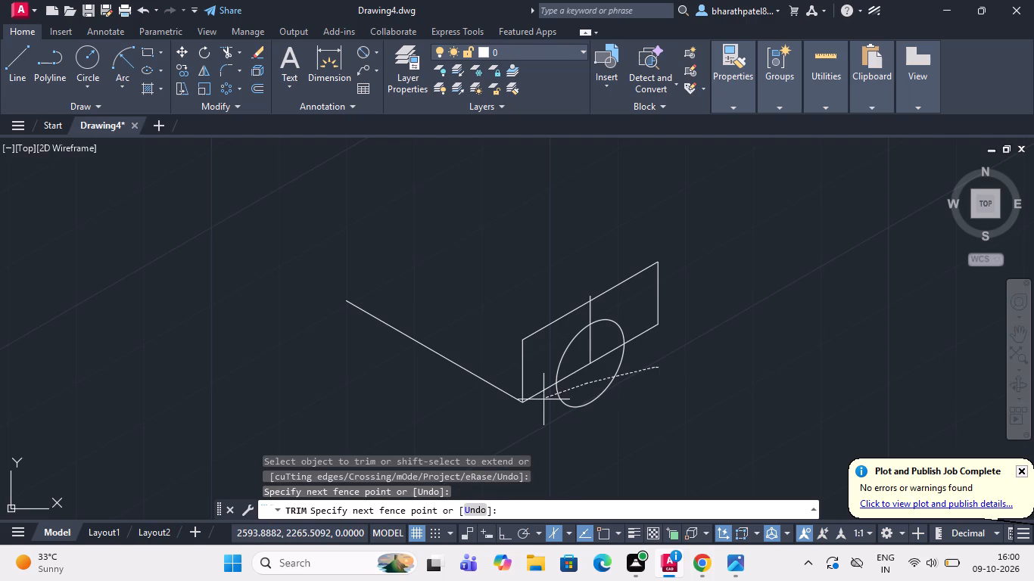
{"action": "left_click_drag", "start_coordinate": [543, 401], "coordinate": [540, 416]}
{"action": "left_click_drag", "start_coordinate": [601, 315], "coordinate": [549, 334]}
{"action": "left_click", "coordinate": [591, 296]}
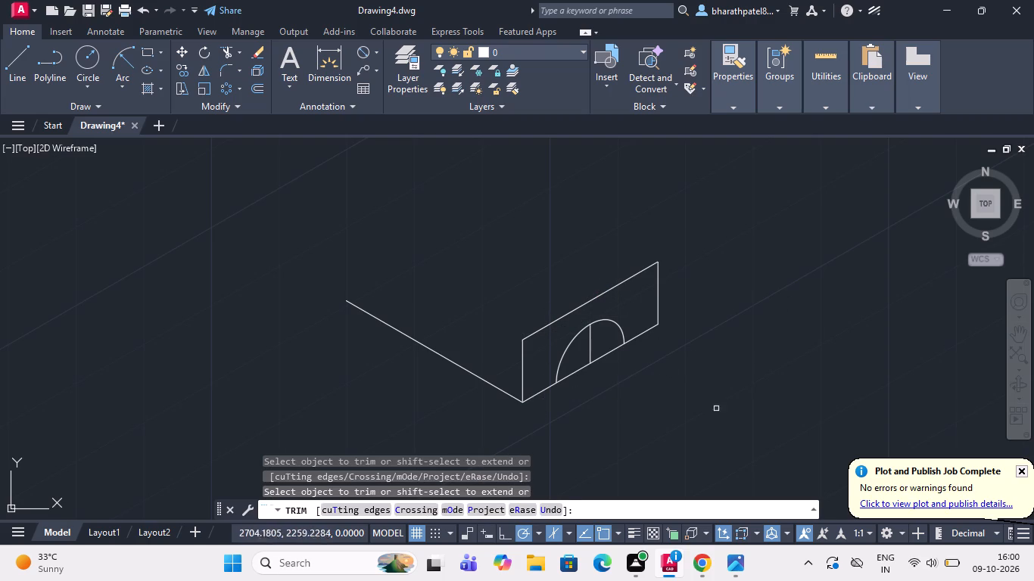
{"action": "left_click", "coordinate": [590, 346]}
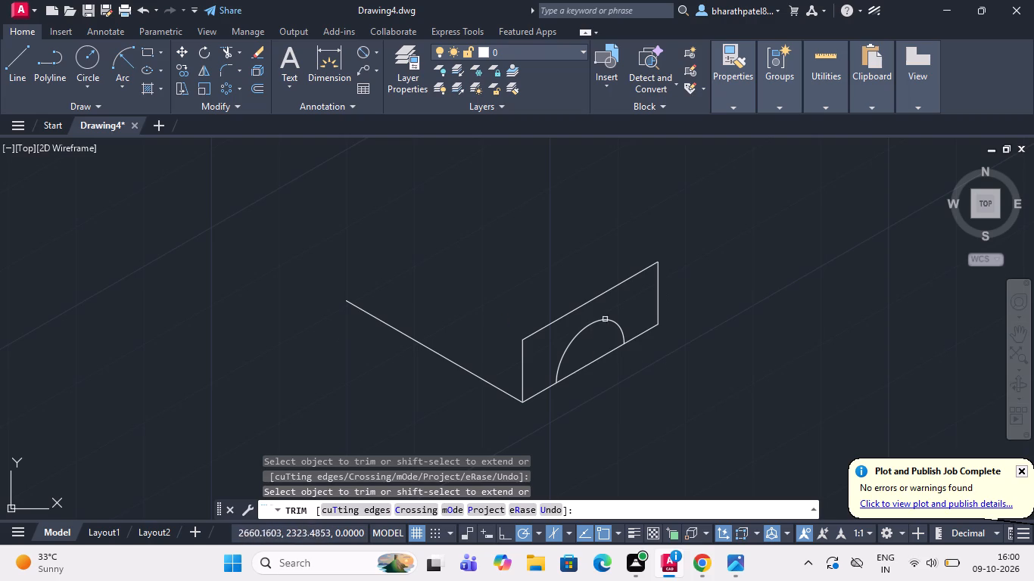
From the midpoint of the 130-unit base line, draw a 25-unit line at 330°, continuing vertically upward about 78 units.
{"action": "left_click", "coordinate": [13, 64]}
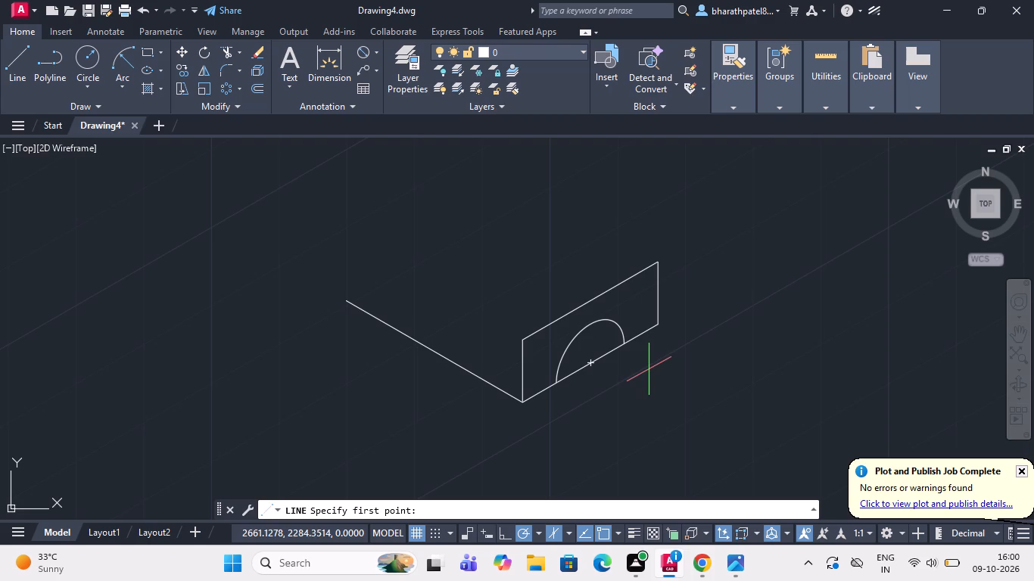
{"action": "left_click", "coordinate": [11, 58]}
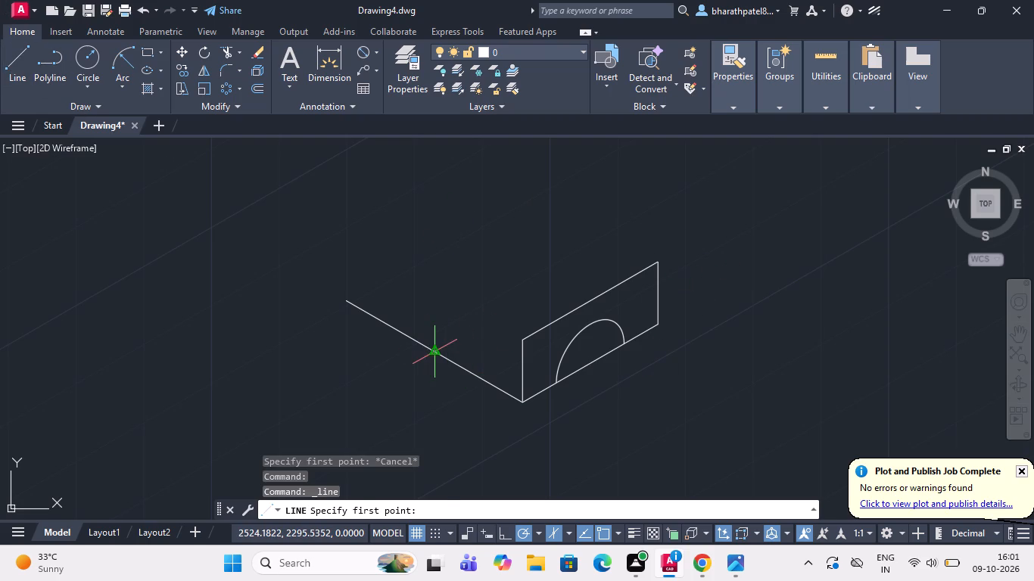
{"action": "left_click", "coordinate": [435, 353]}
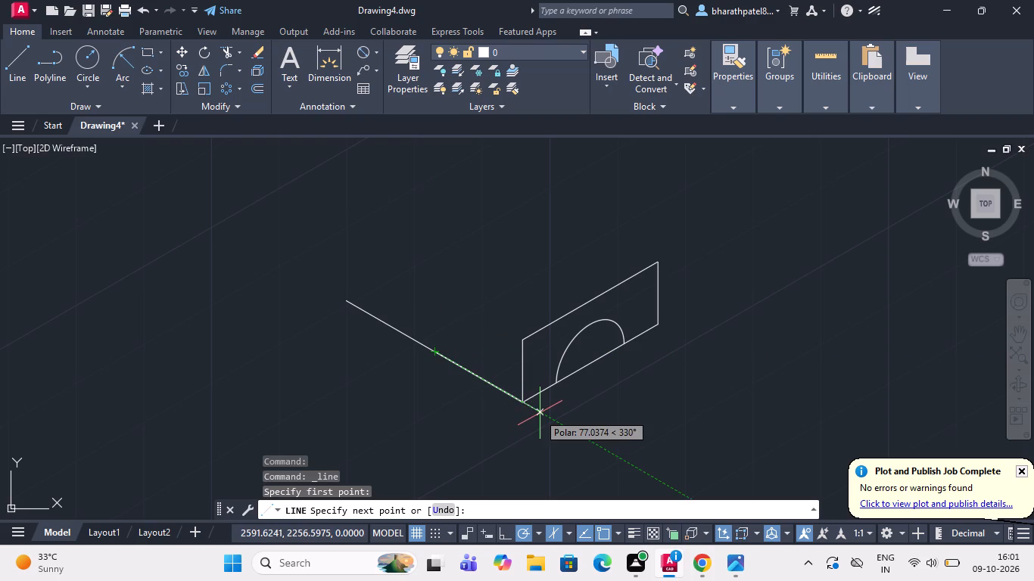
{"action": "type", "text": "25"}
{"action": "key", "text": "Return"}
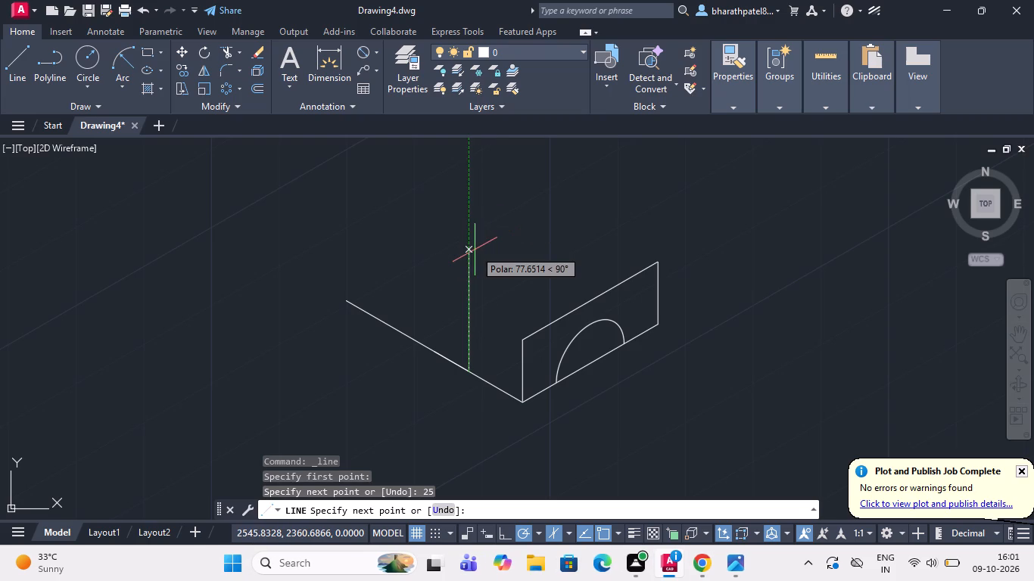
{"action": "left_click", "coordinate": [475, 250]}
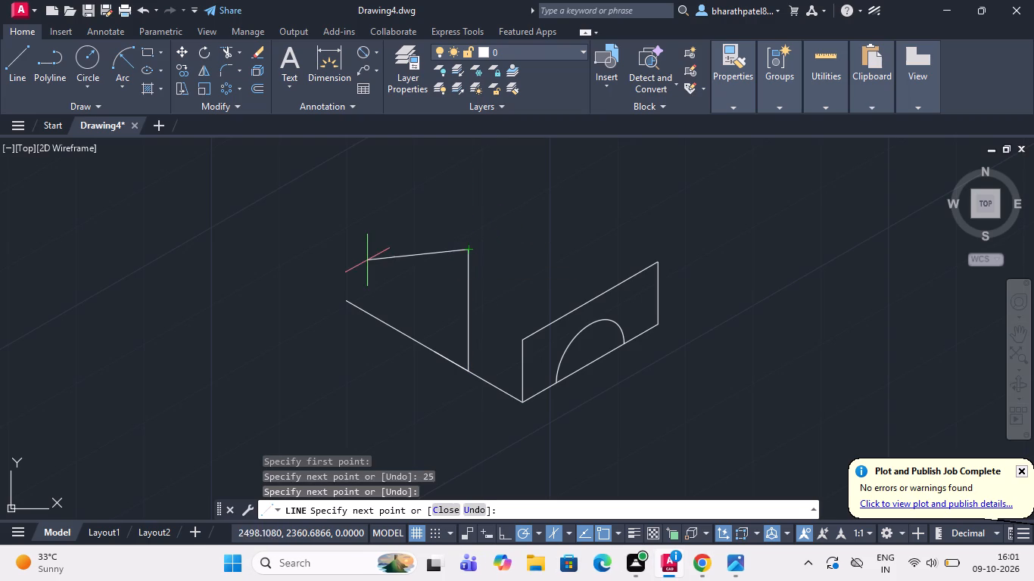
{"action": "key", "text": "Escape"}
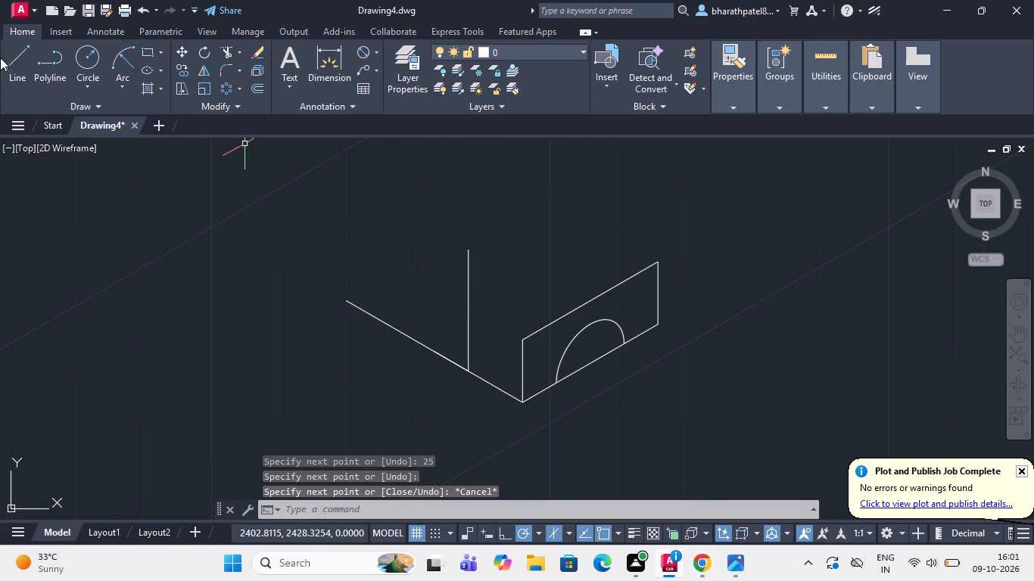
From the foot of that vertical line, draw a 50-unit line at 150° along the base, continuing vertically upward.
{"action": "left_click", "coordinate": [11, 58]}
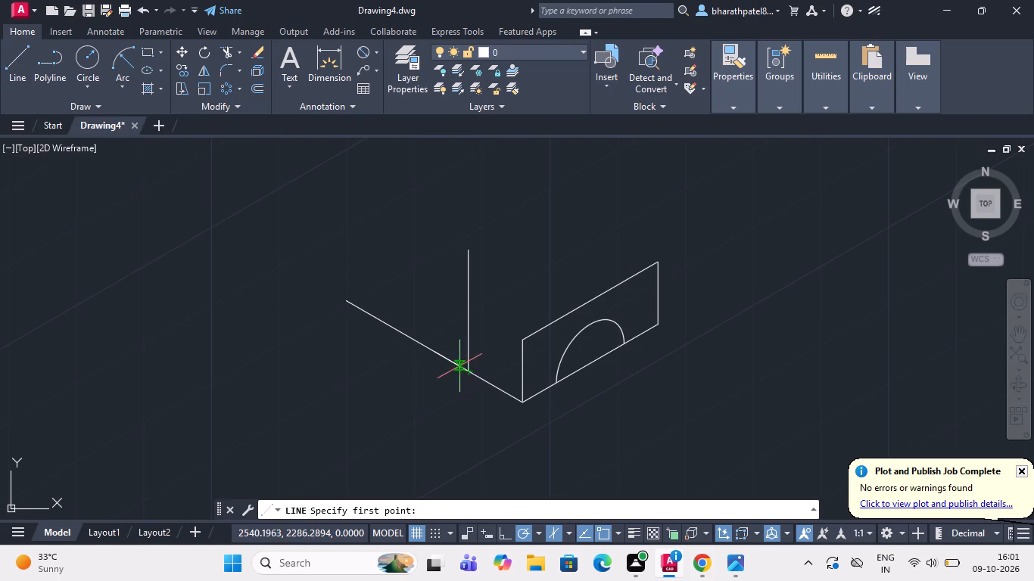
{"action": "scroll", "coordinate": [459, 366], "scroll_direction": "up", "scroll_amount": 1}
{"action": "scroll", "coordinate": [459, 366], "scroll_direction": "down", "scroll_amount": 1}
{"action": "scroll", "coordinate": [481, 394], "scroll_direction": "up", "scroll_amount": 4}
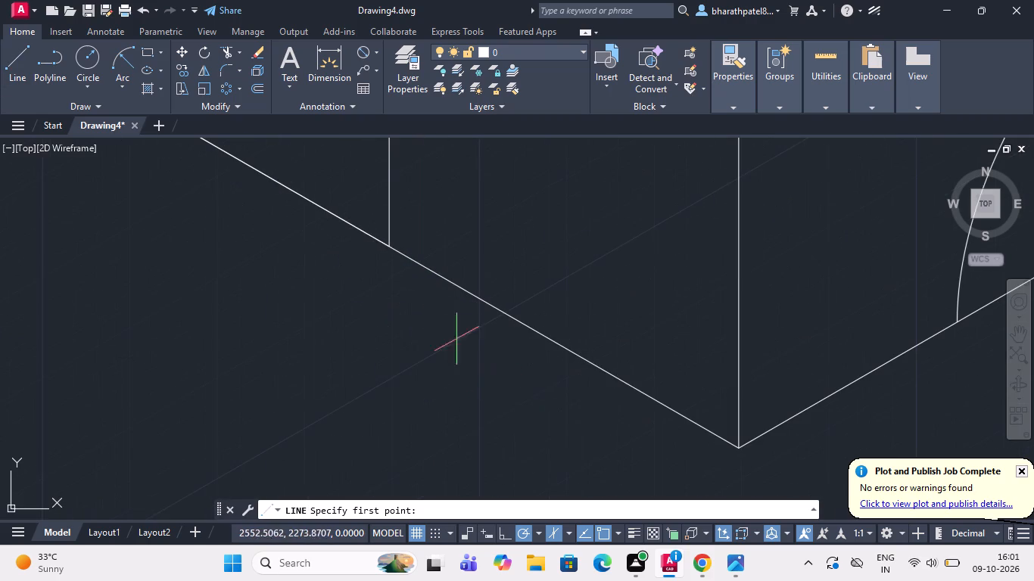
{"action": "left_click", "coordinate": [387, 246]}
{"action": "scroll", "coordinate": [387, 246], "scroll_direction": "down", "scroll_amount": 5}
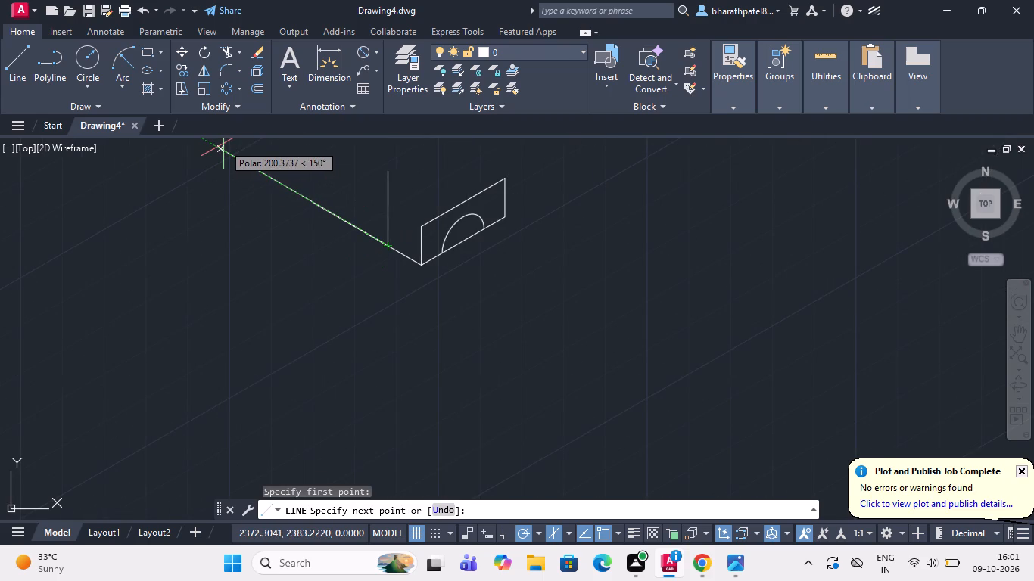
{"action": "key", "text": "5"}
{"action": "key", "text": "0"}
{"action": "key", "text": "Return"}
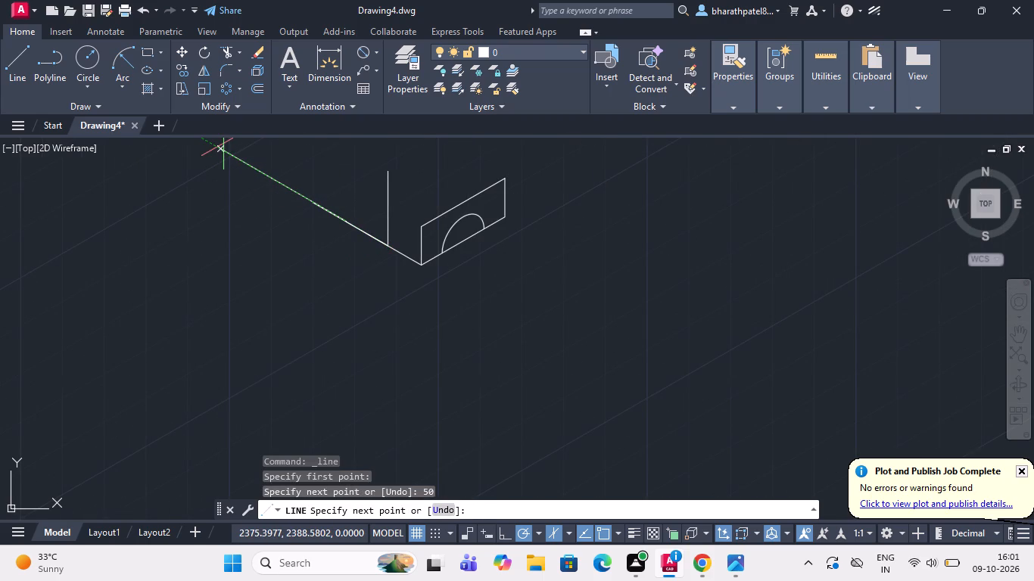
{"action": "left_click", "coordinate": [350, 159]}
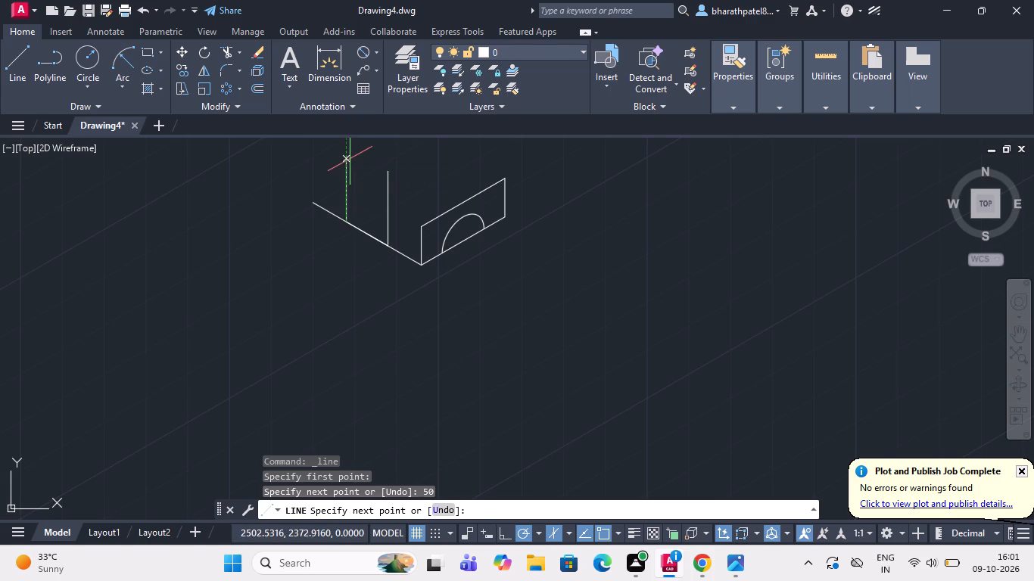
{"action": "key", "text": "Escape"}
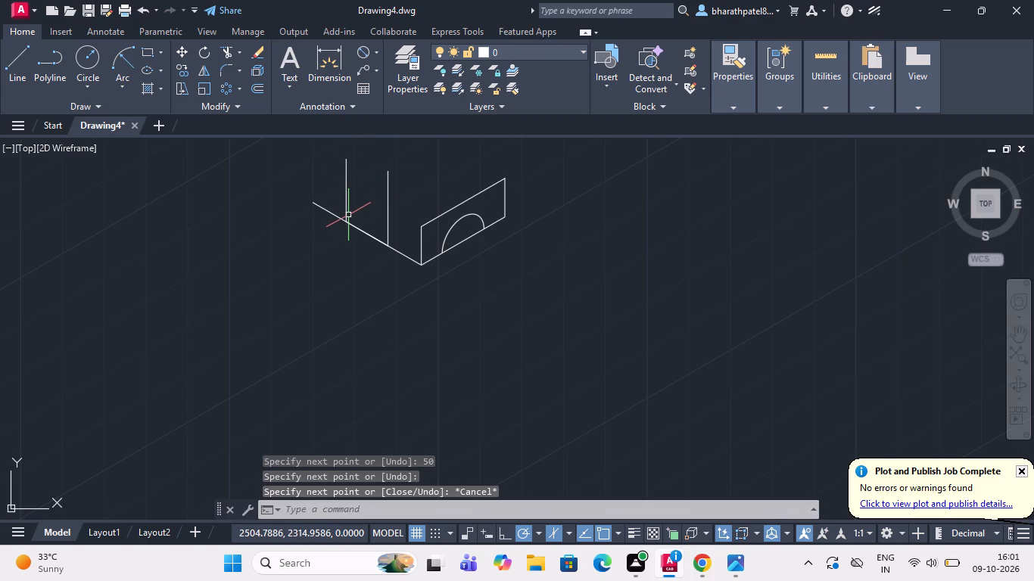
Draw a 130-unit line at 150° from the top of the 40-unit vertical edge at the front corner.
{"action": "scroll", "coordinate": [348, 215], "scroll_direction": "down", "scroll_amount": 2}
{"action": "left_click", "coordinate": [14, 59]}
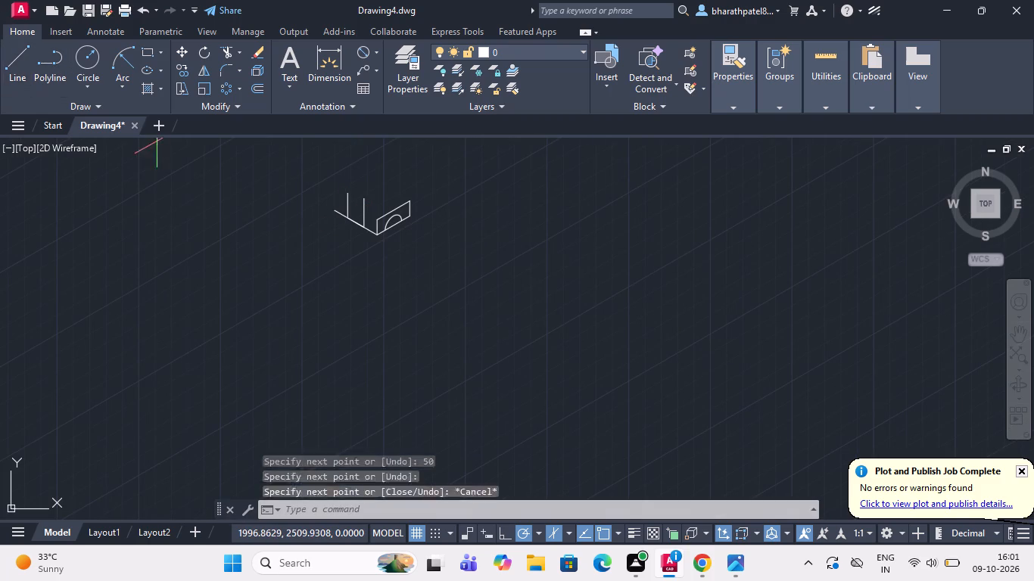
{"action": "scroll", "coordinate": [324, 194], "scroll_direction": "up", "scroll_amount": 3}
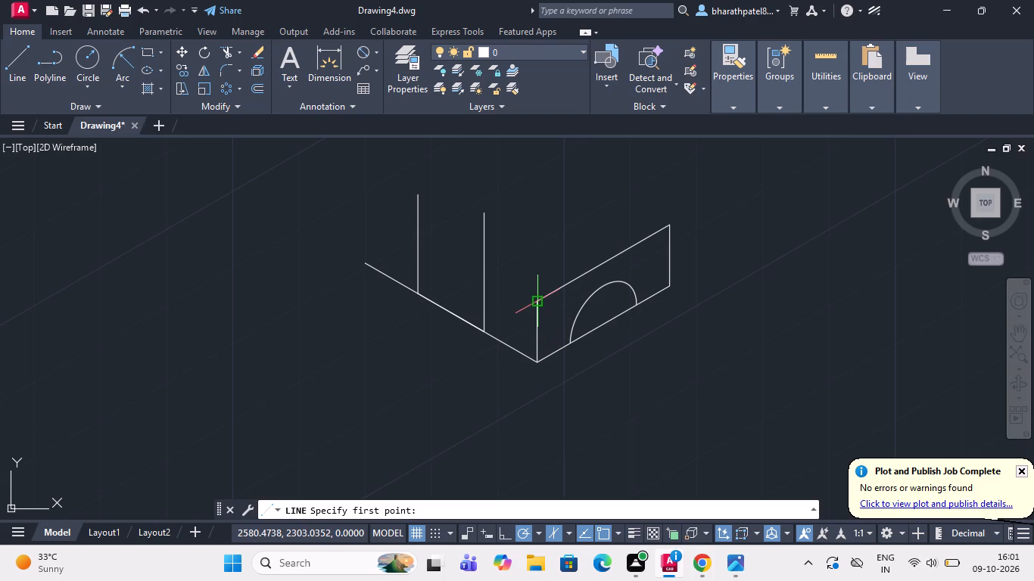
{"action": "left_click", "coordinate": [538, 305]}
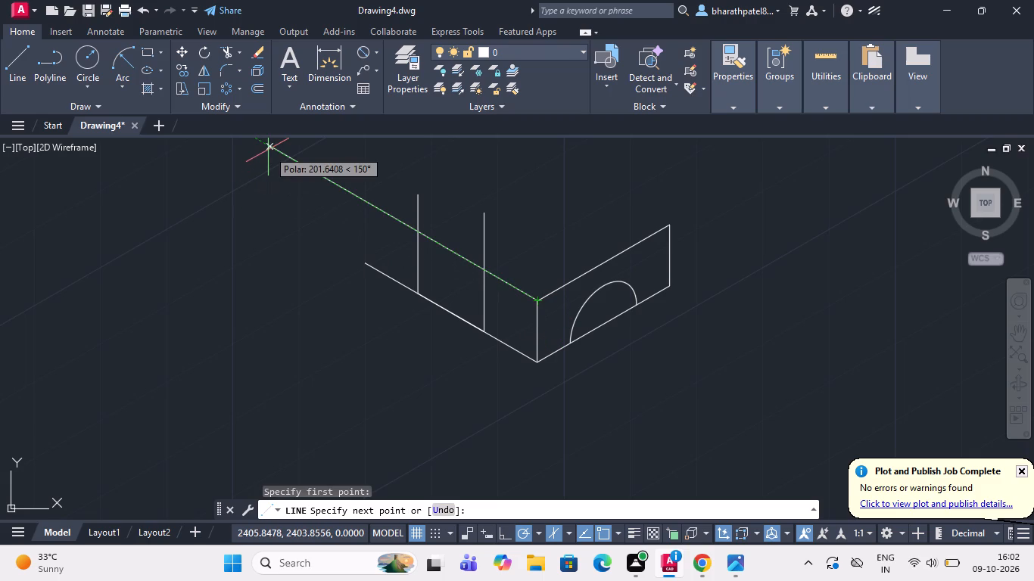
{"action": "type", "text": "130"}
{"action": "key", "text": "Return"}
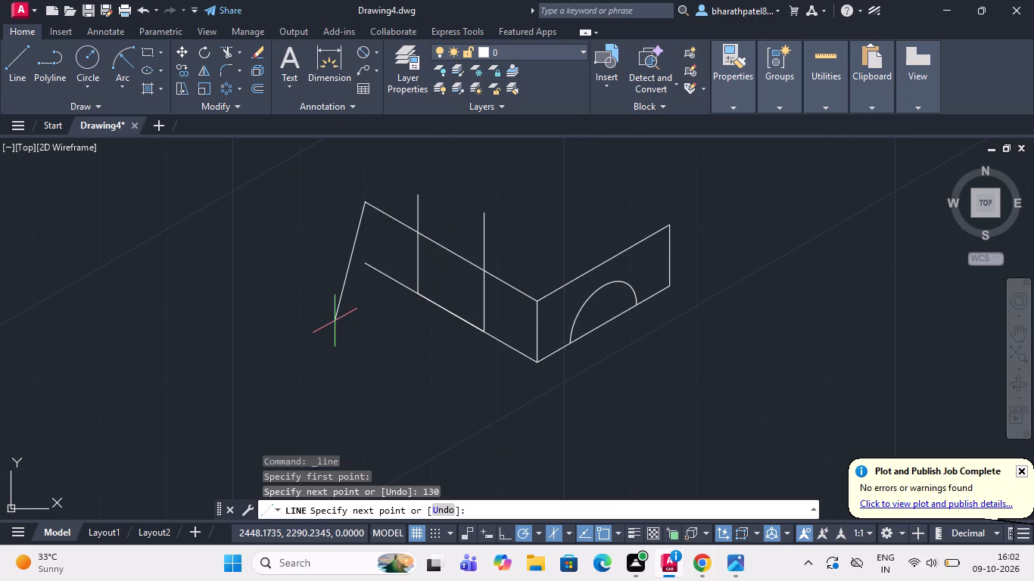
{"action": "key", "text": "Escape"}
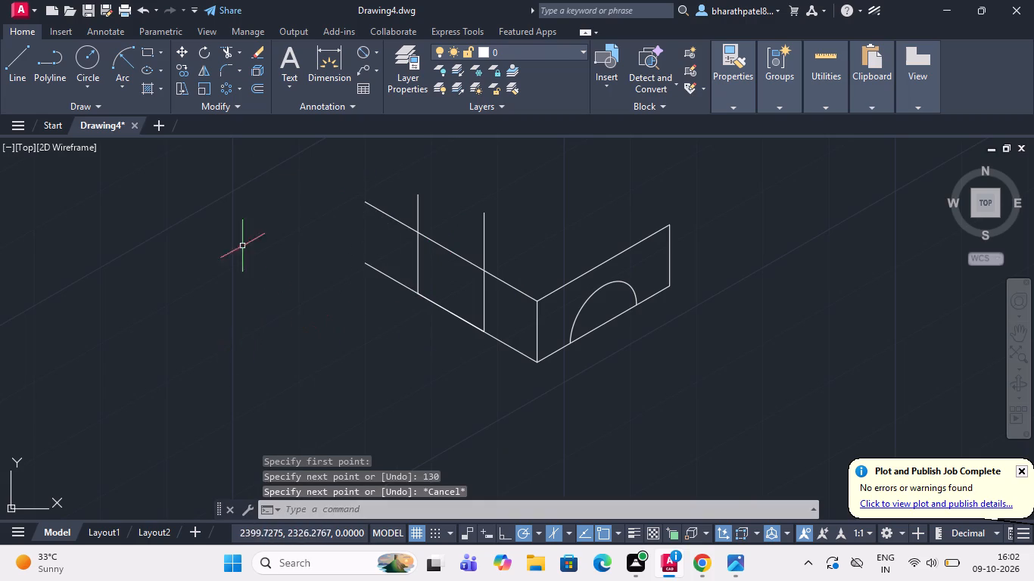
From the intersection of the top edge and the nearer vertical, draw a 15-unit line downward, continuing at 150° about 72 units past the other vertical.
{"action": "left_click", "coordinate": [10, 52]}
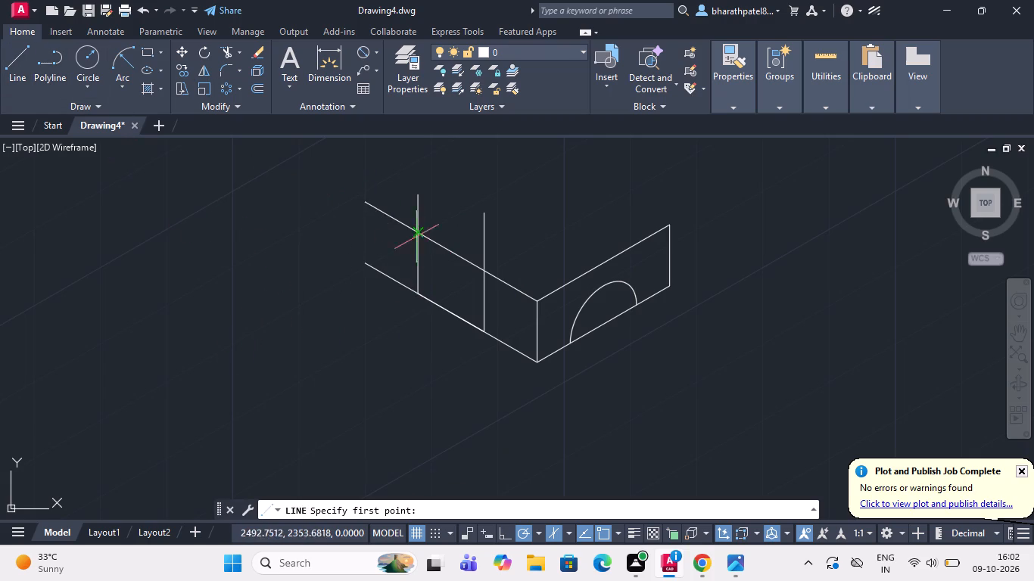
{"action": "scroll", "coordinate": [535, 317], "scroll_direction": "up", "scroll_amount": 1}
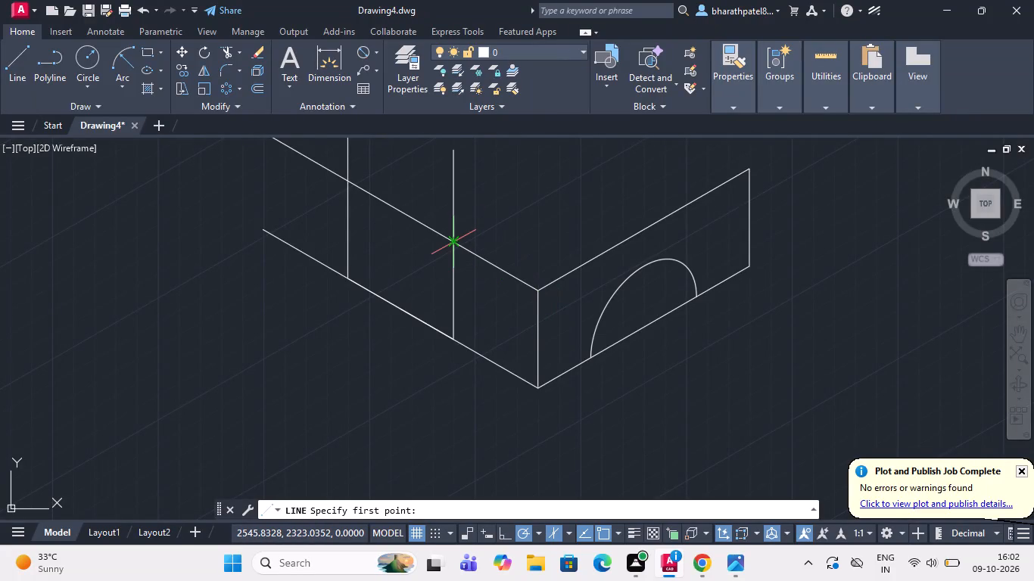
{"action": "scroll", "coordinate": [454, 240], "scroll_direction": "up", "scroll_amount": 5}
{"action": "left_click", "coordinate": [445, 263]}
{"action": "scroll", "coordinate": [445, 263], "scroll_direction": "down", "scroll_amount": 9}
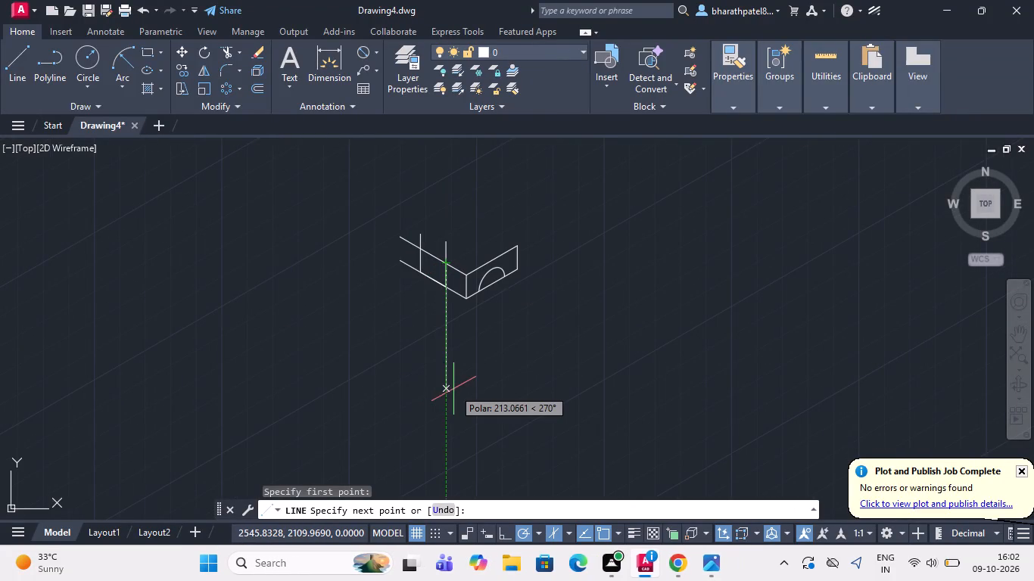
{"action": "type", "text": "15"}
{"action": "key", "text": "Return"}
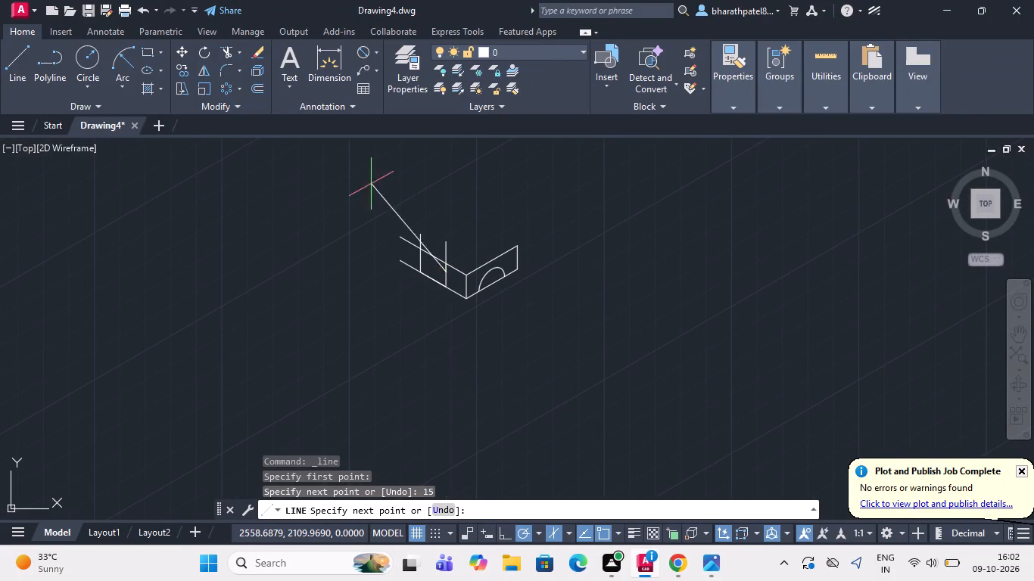
{"action": "scroll", "coordinate": [285, 167], "scroll_direction": "up", "scroll_amount": 4}
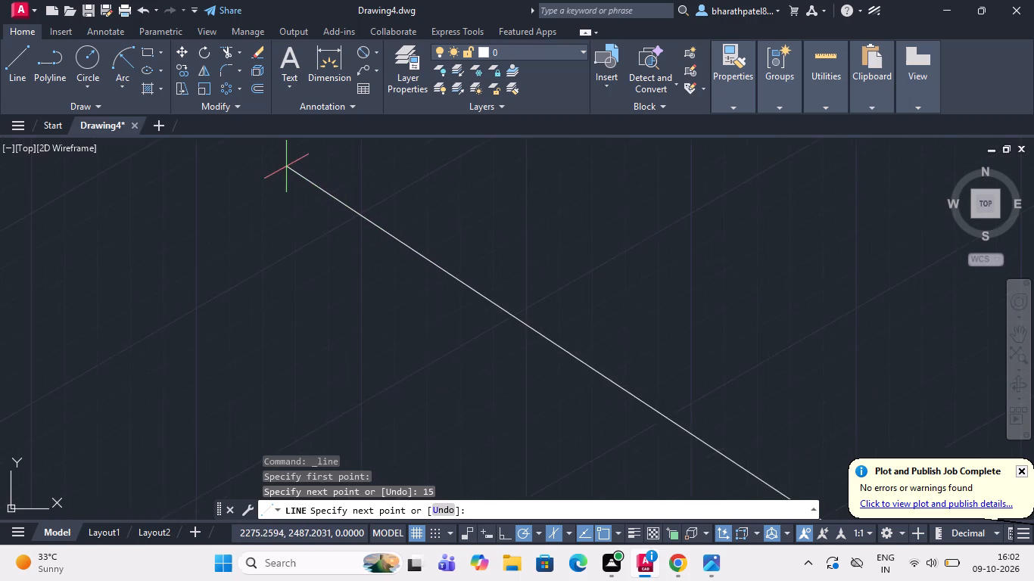
{"action": "scroll", "coordinate": [286, 166], "scroll_direction": "down", "scroll_amount": 4}
{"action": "scroll", "coordinate": [406, 259], "scroll_direction": "up", "scroll_amount": 3}
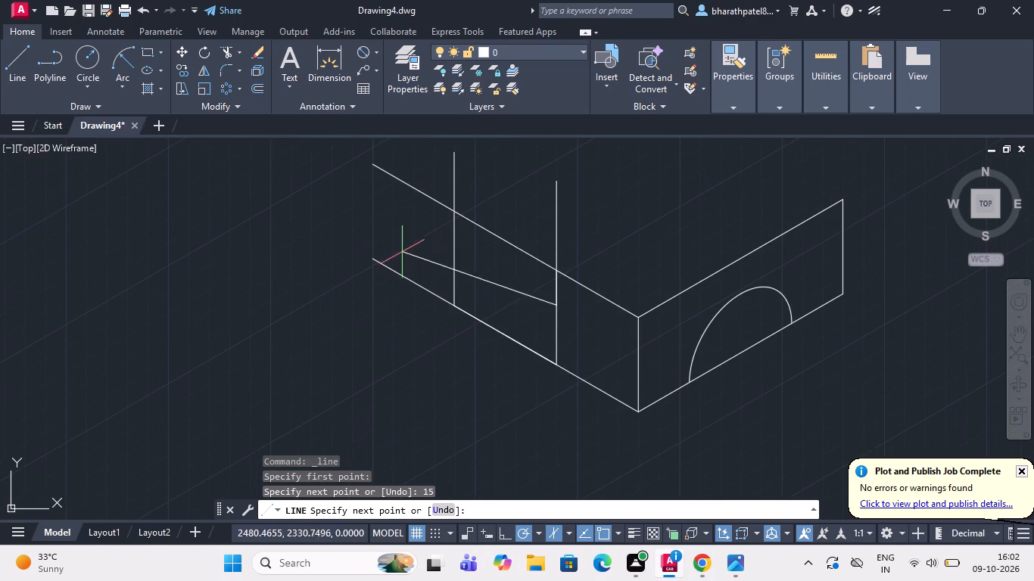
{"action": "left_click", "coordinate": [407, 222]}
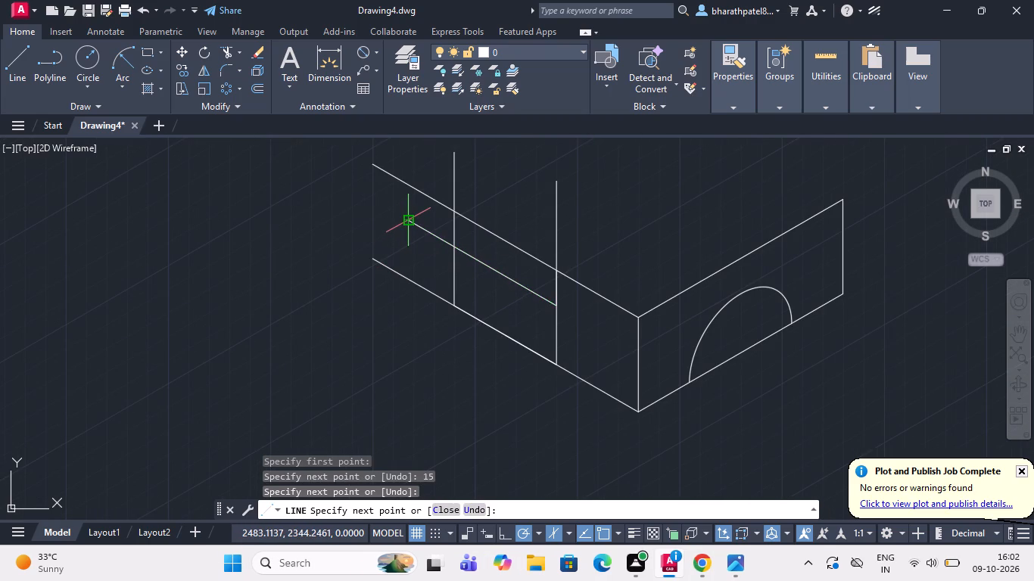
{"action": "key", "text": "Escape"}
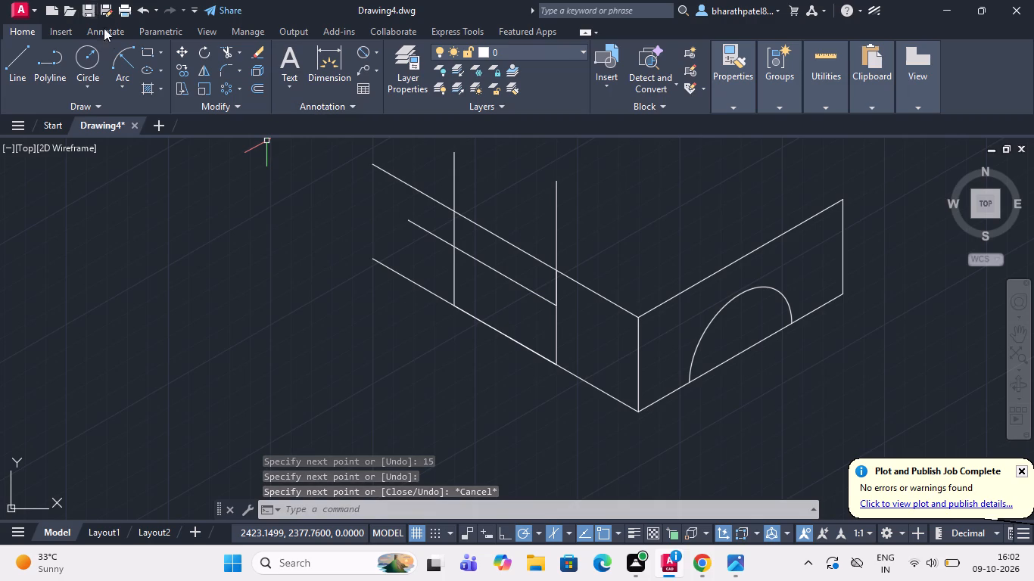
Trim the overhanging line ends, both verticals below the 15-unit depth line, and the top edge between them to form the notch.
{"action": "left_click", "coordinate": [231, 51]}
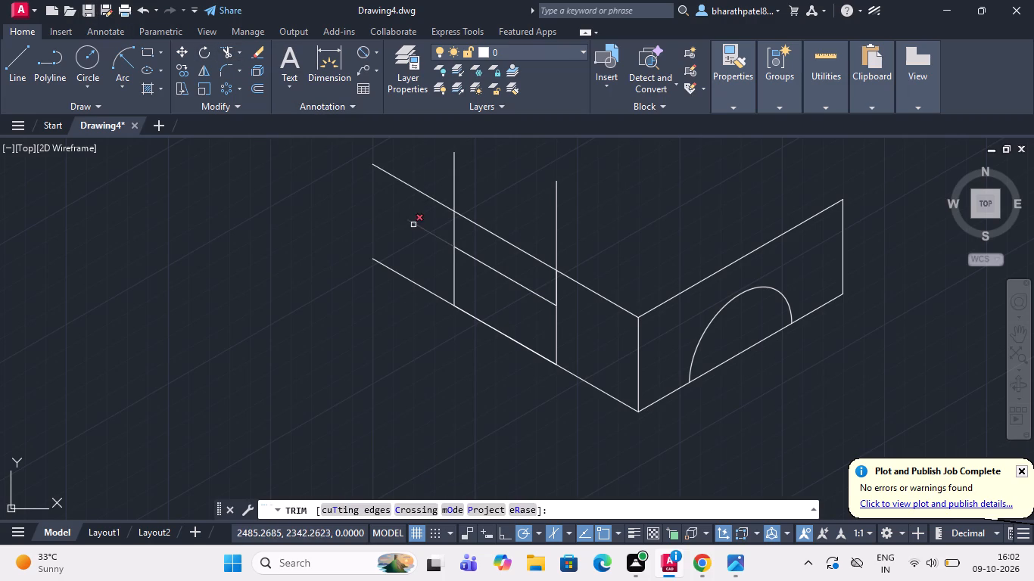
{"action": "left_click", "coordinate": [413, 225]}
{"action": "left_click", "coordinate": [454, 182]}
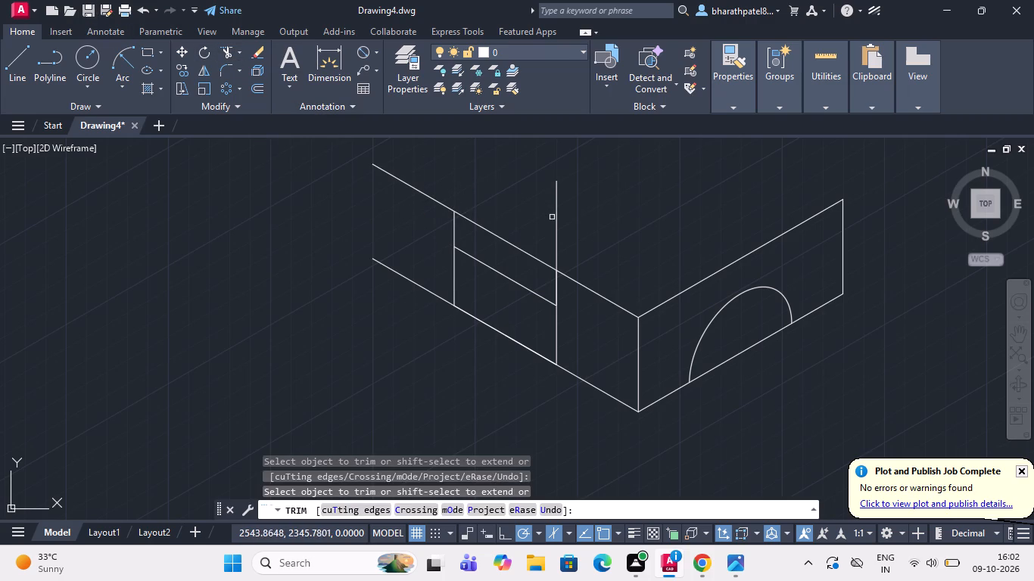
{"action": "left_click_drag", "start_coordinate": [559, 218], "coordinate": [519, 219]}
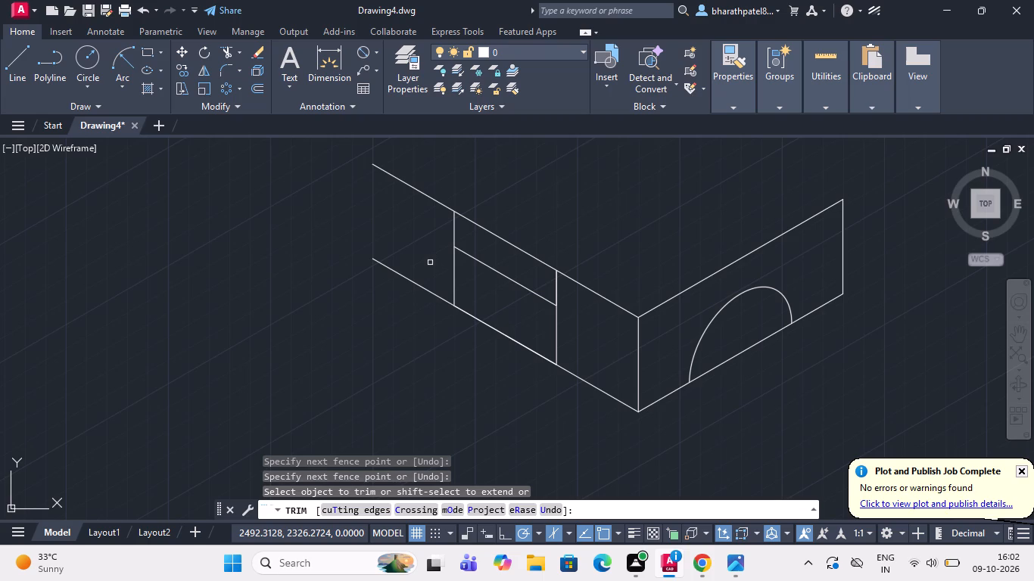
{"action": "left_click_drag", "start_coordinate": [430, 263], "coordinate": [577, 341]}
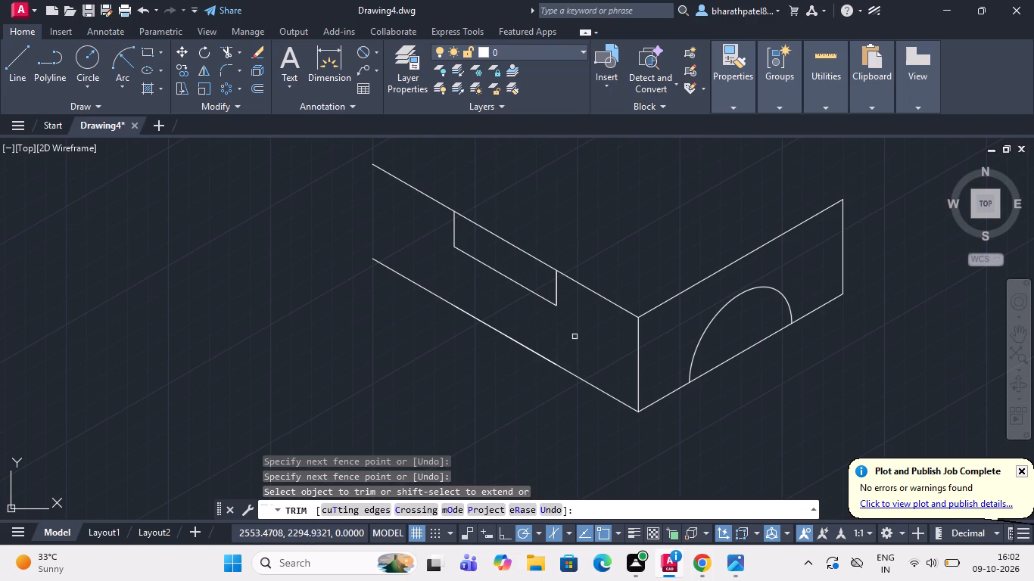
{"action": "left_click", "coordinate": [10, 79]}
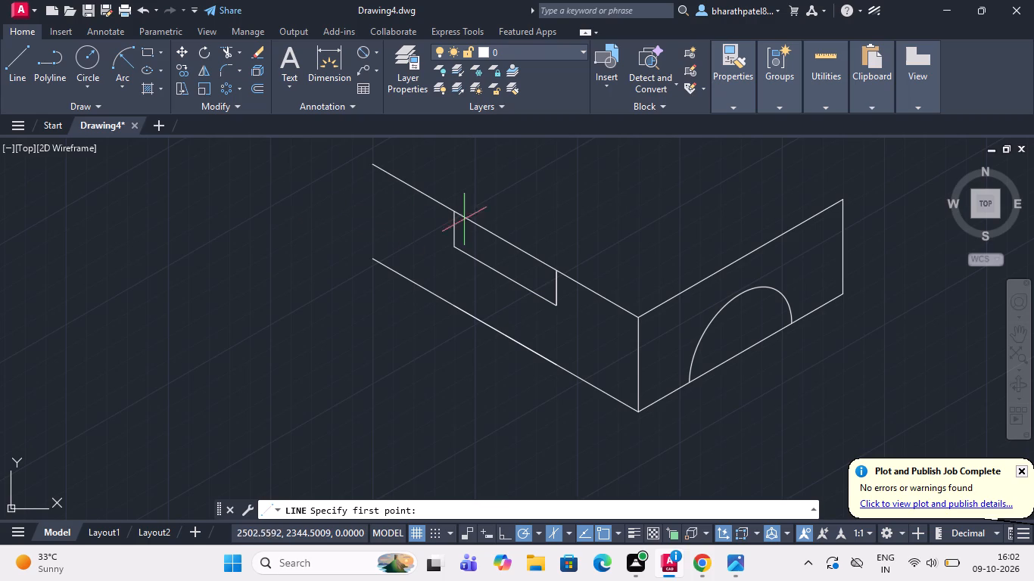
{"action": "left_click", "coordinate": [231, 48]}
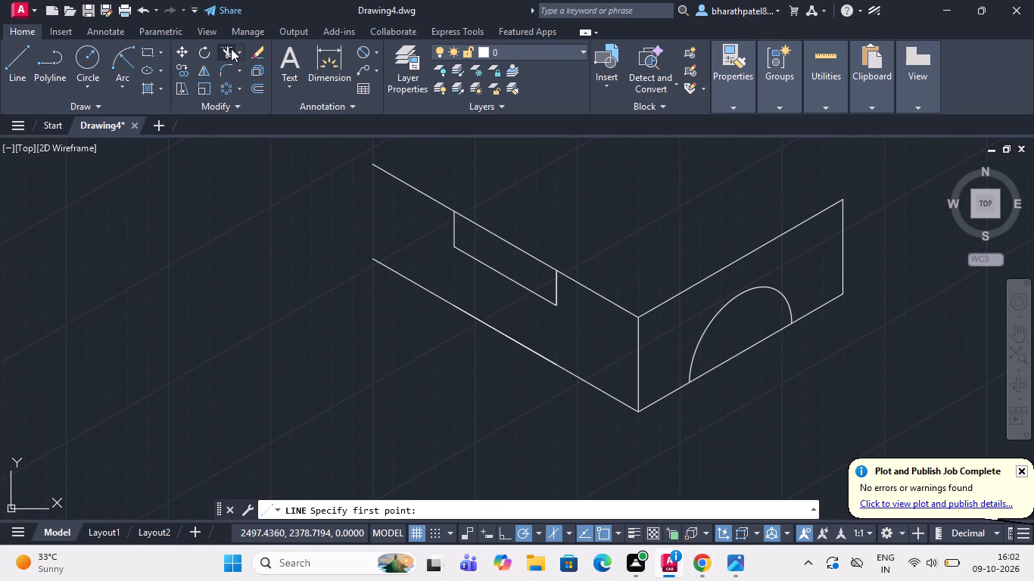
{"action": "left_click_drag", "start_coordinate": [491, 213], "coordinate": [491, 238]}
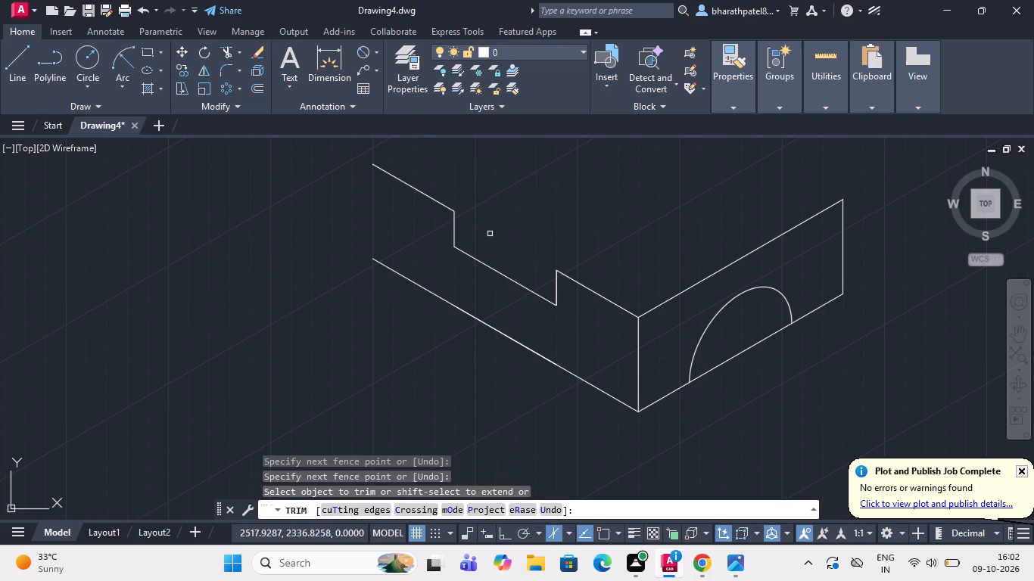
Draw a vertical line about 51 units long from the far end of the 130-unit base line, passing beyond the top edge.
{"action": "scroll", "coordinate": [490, 234], "scroll_direction": "down", "scroll_amount": 3}
{"action": "scroll", "coordinate": [516, 200], "scroll_direction": "up", "scroll_amount": 2}
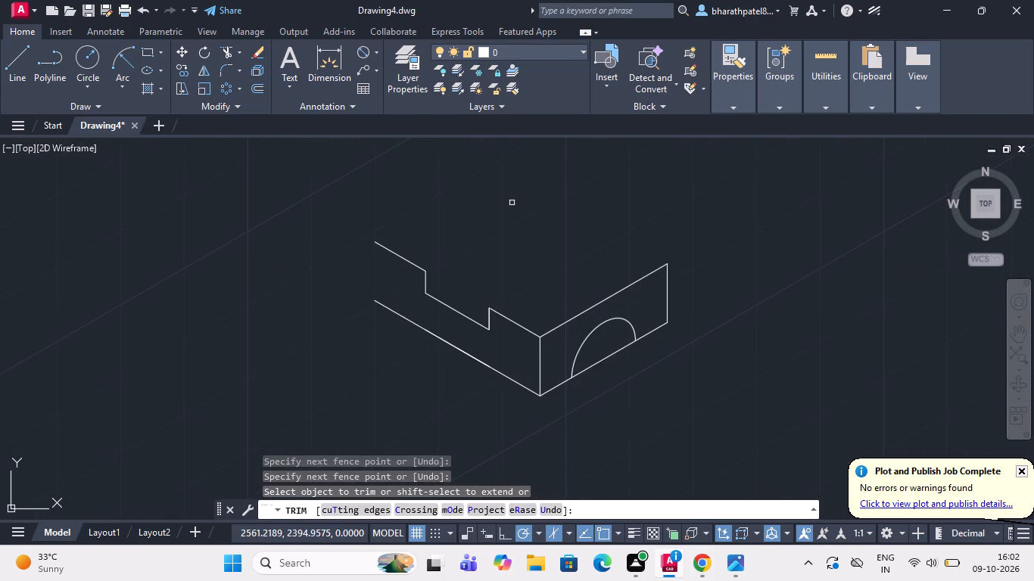
{"action": "scroll", "coordinate": [512, 218], "scroll_direction": "up", "scroll_amount": 1}
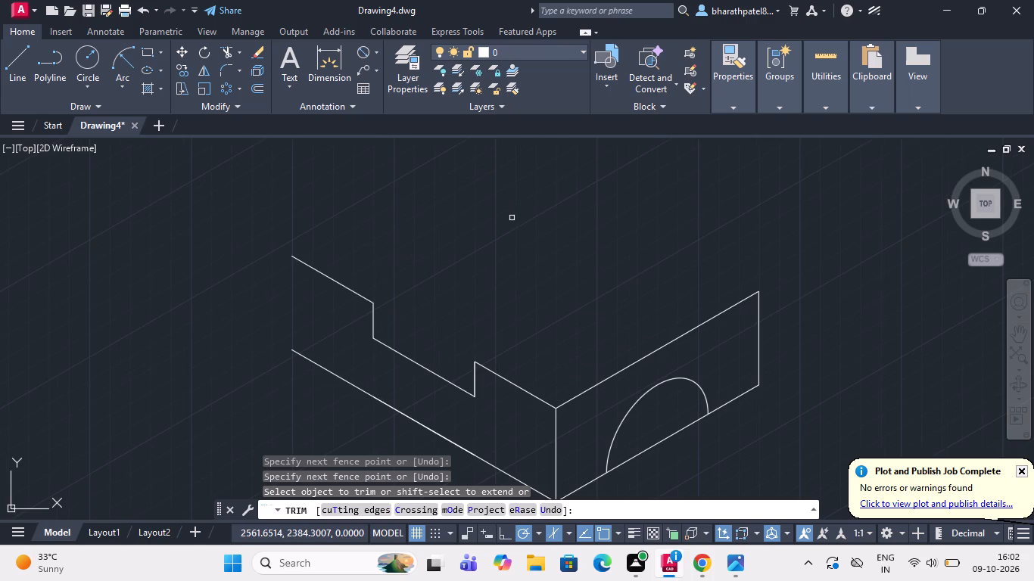
{"action": "left_click", "coordinate": [16, 65]}
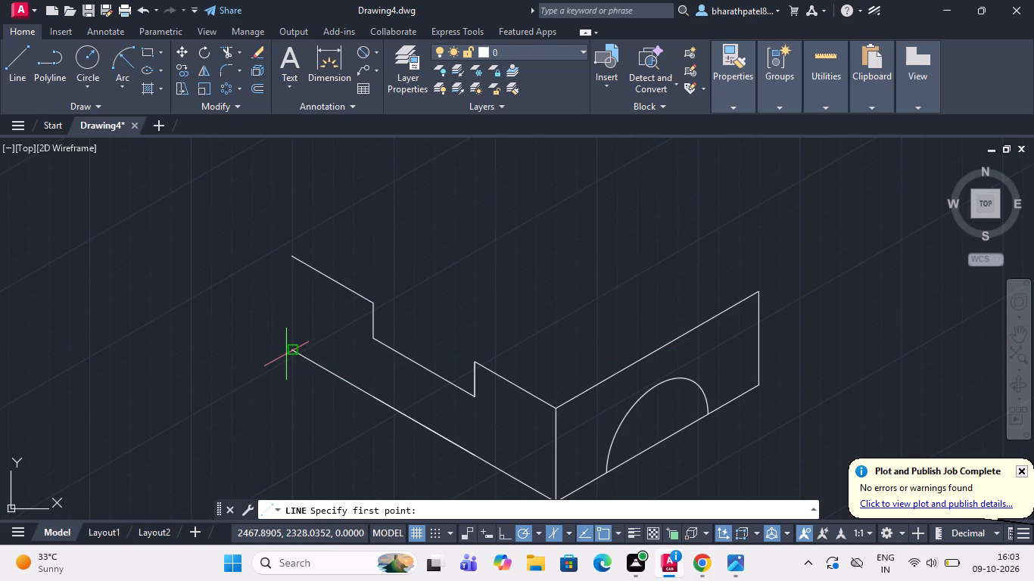
{"action": "scroll", "coordinate": [285, 353], "scroll_direction": "up", "scroll_amount": 2}
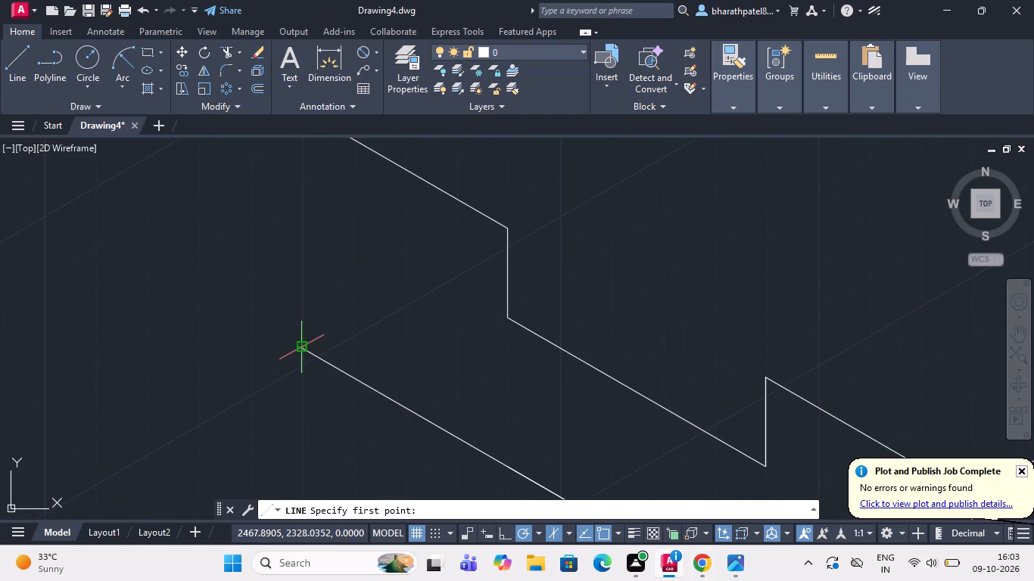
{"action": "left_click", "coordinate": [301, 346]}
{"action": "scroll", "coordinate": [299, 344], "scroll_direction": "up", "scroll_amount": 1}
{"action": "scroll", "coordinate": [299, 343], "scroll_direction": "down", "scroll_amount": 3}
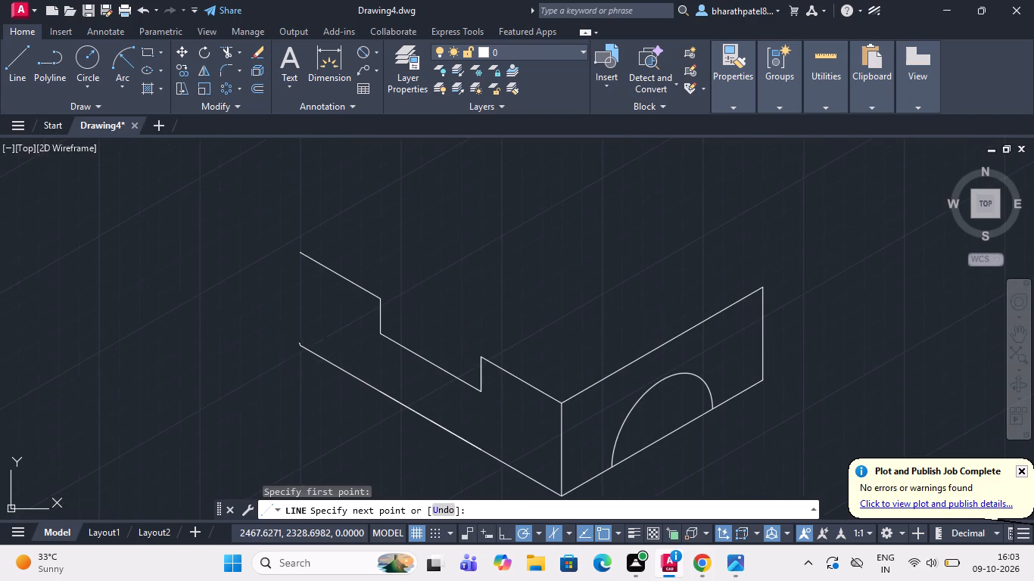
{"action": "left_click", "coordinate": [302, 226]}
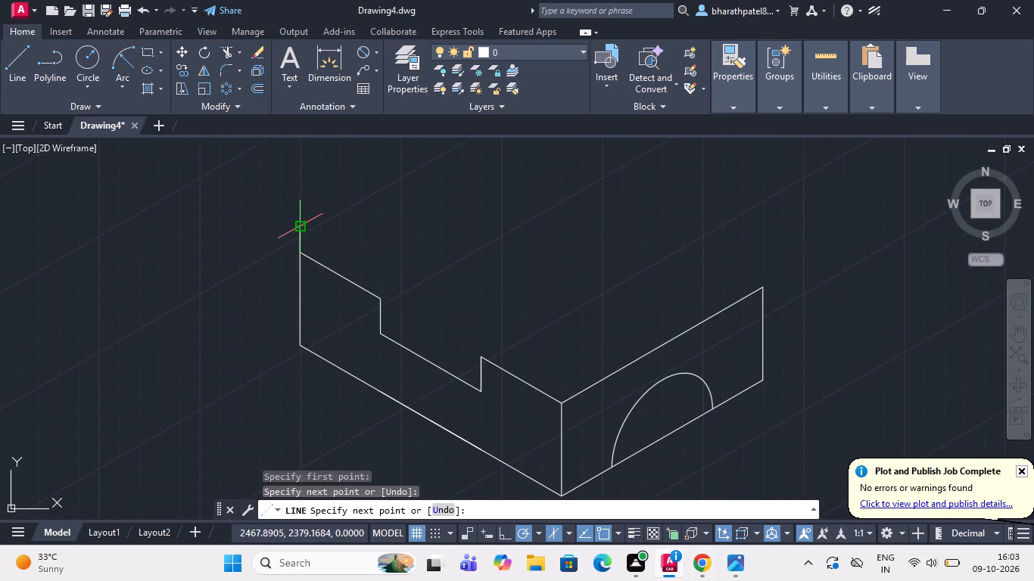
{"action": "key", "text": "Escape"}
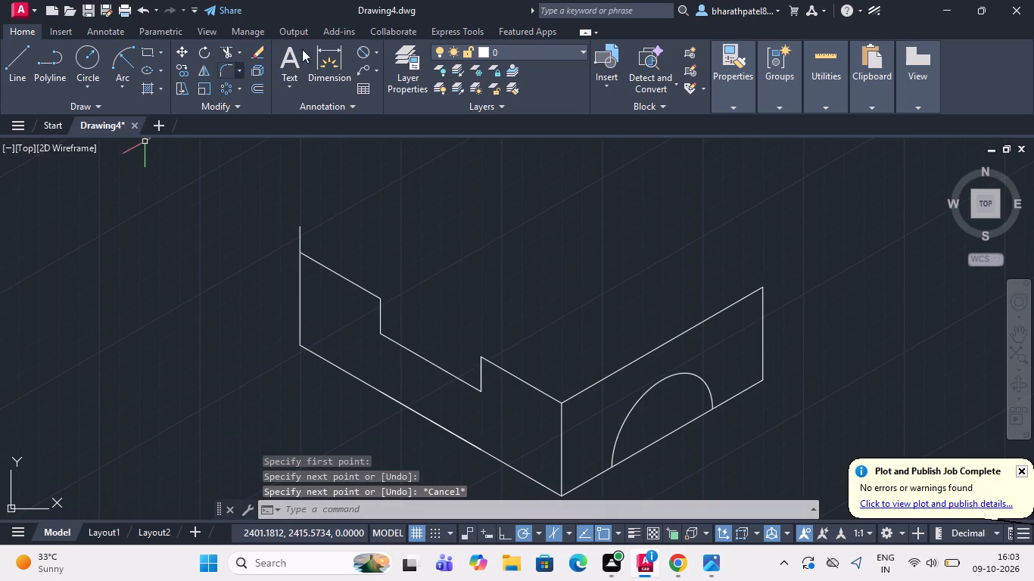
Trim the new vertical's overhang above the top edge and the base line segment spanning the half-round opening.
{"action": "left_click", "coordinate": [223, 47]}
{"action": "left_click_drag", "start_coordinate": [223, 242], "coordinate": [325, 235]}
{"action": "scroll", "coordinate": [321, 227], "scroll_direction": "down", "scroll_amount": 3}
{"action": "scroll", "coordinate": [386, 180], "scroll_direction": "up", "scroll_amount": 2}
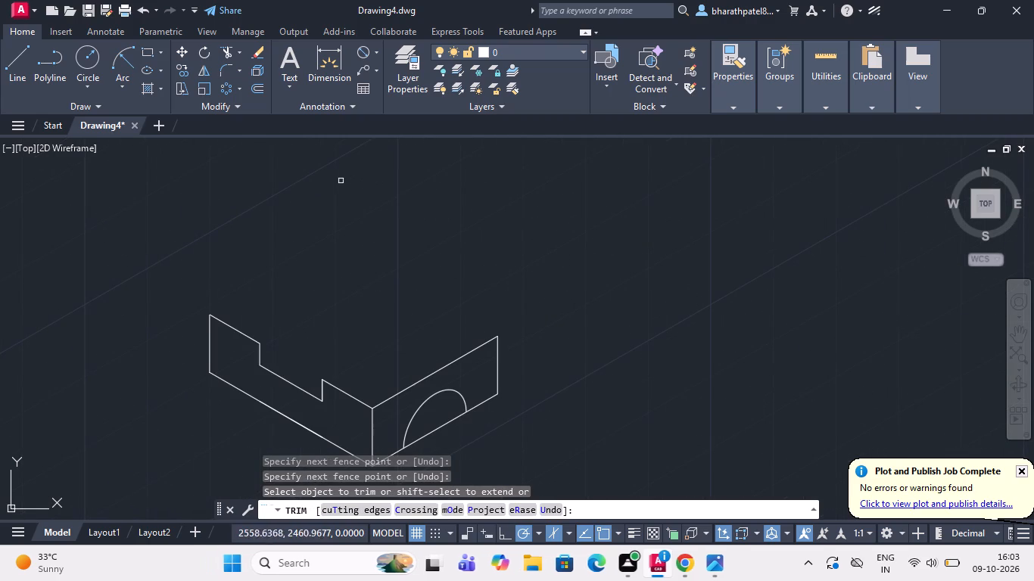
{"action": "left_click", "coordinate": [429, 435]}
From the top of the far vertical edge, draw a 15-unit line at 30°, continuing 130 units at 330° along the block's top.
{"action": "scroll", "coordinate": [367, 374], "scroll_direction": "down", "scroll_amount": 2}
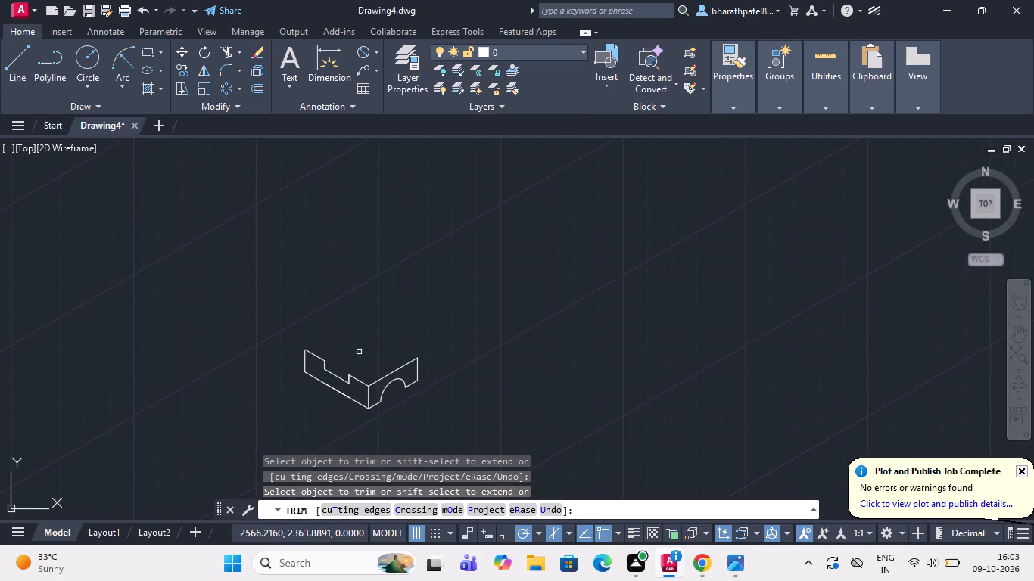
{"action": "left_click", "coordinate": [20, 55]}
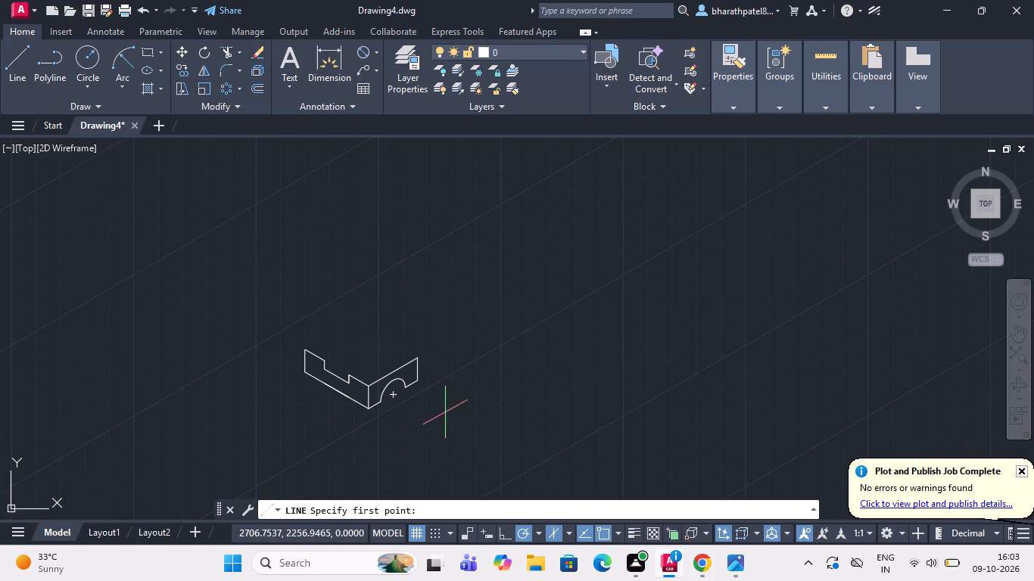
{"action": "scroll", "coordinate": [402, 387], "scroll_direction": "up", "scroll_amount": 1}
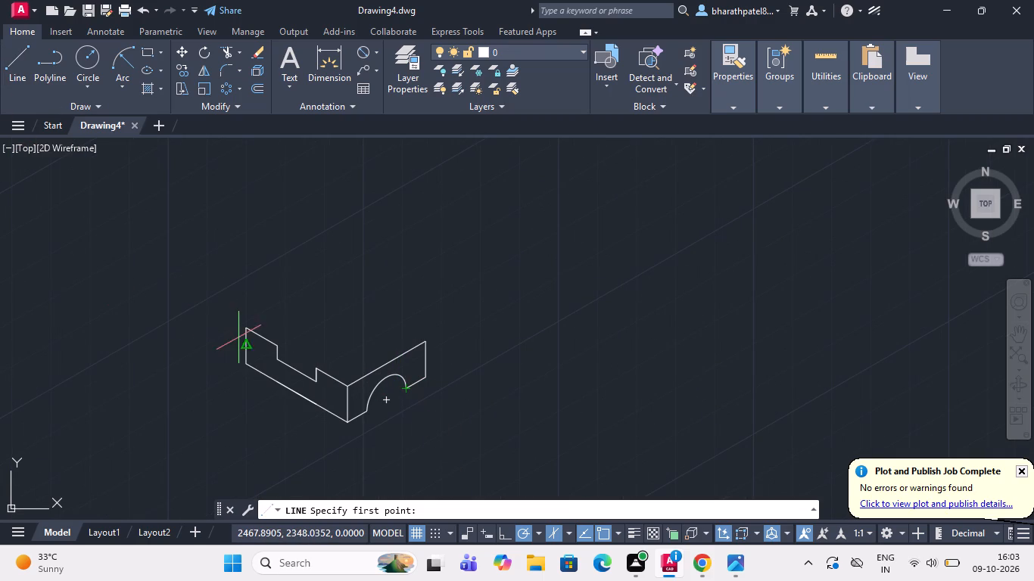
{"action": "left_click_drag", "start_coordinate": [247, 325], "coordinate": [269, 315]}
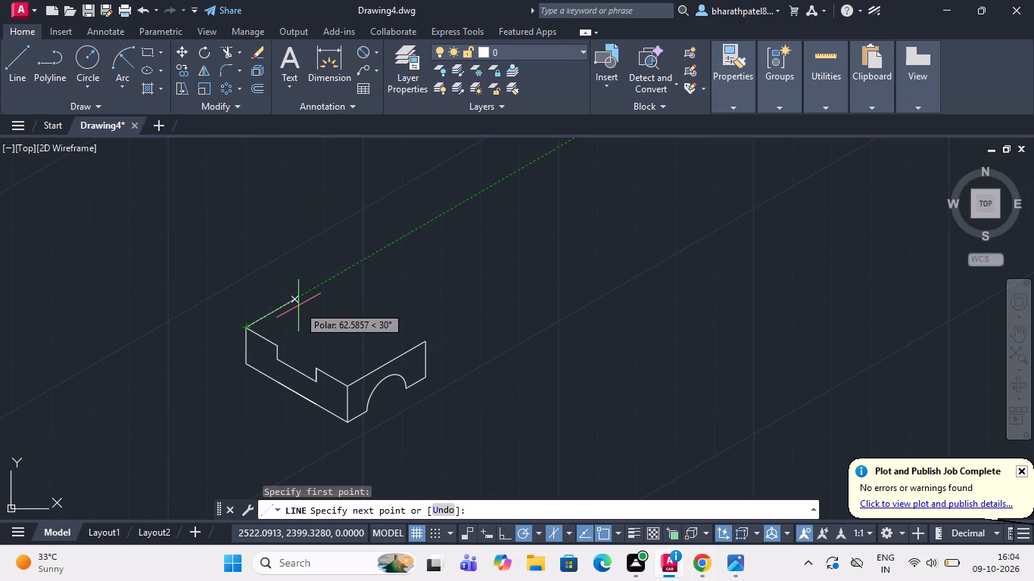
{"action": "type", "text": "15"}
{"action": "key", "text": "Return"}
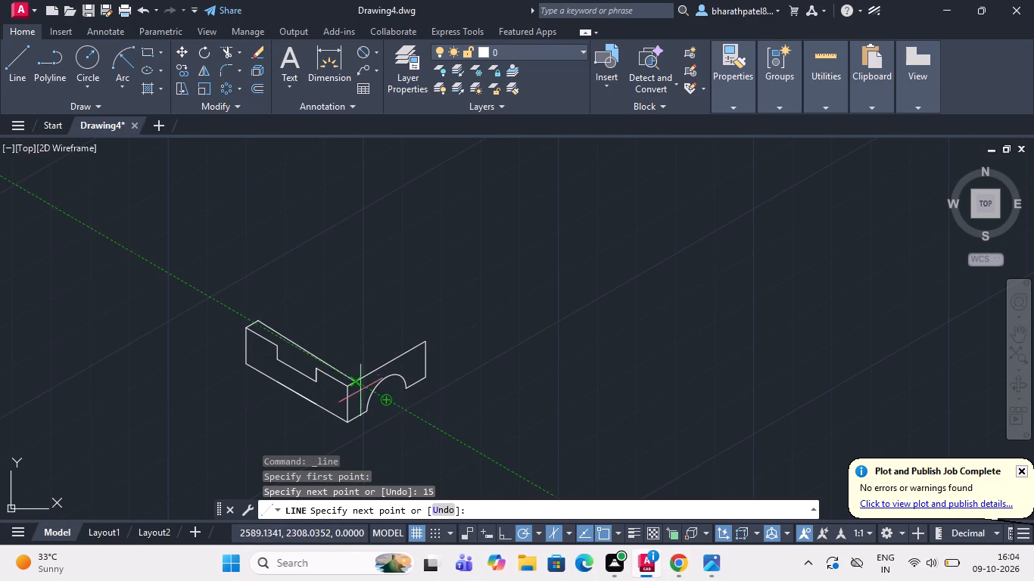
{"action": "scroll", "coordinate": [352, 375], "scroll_direction": "up", "scroll_amount": 3}
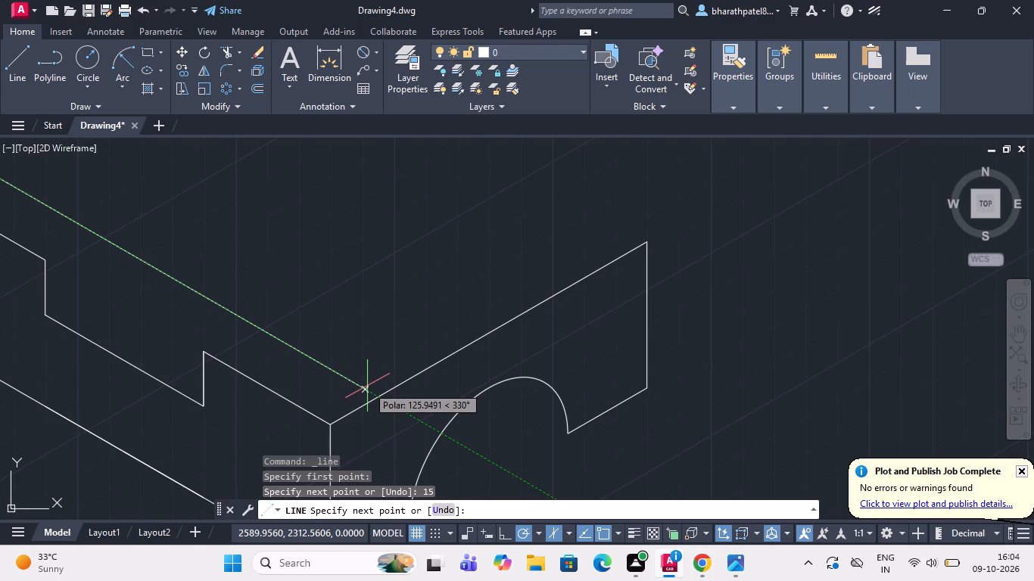
{"action": "key", "text": "1"}
{"action": "key", "text": "3"}
{"action": "key", "text": "0"}
{"action": "key", "text": "Return"}
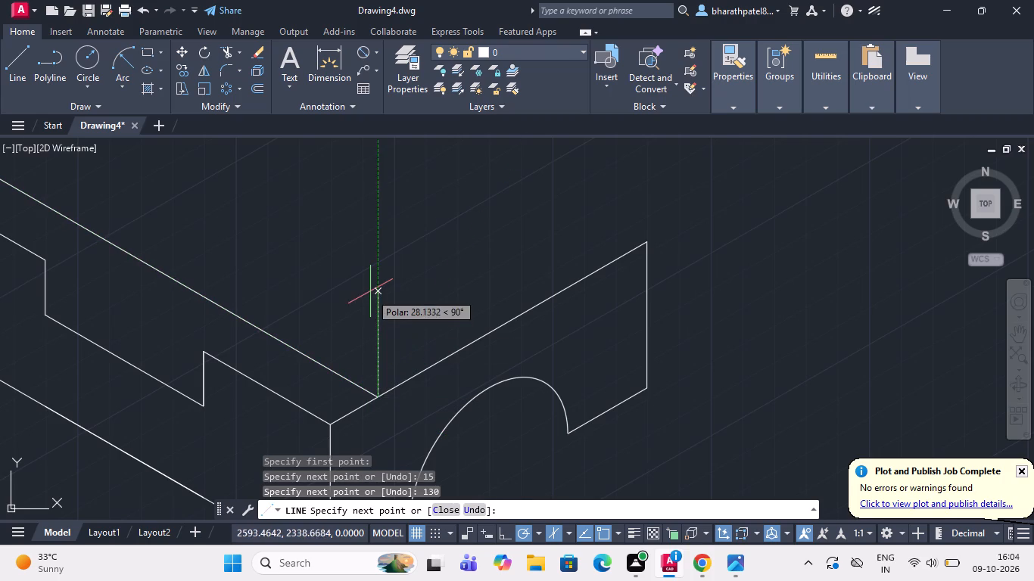
{"action": "key", "text": "Escape"}
From the notch floor's far front corner, draw a line 25 units at 30°, 20 units up, and about 47 units at 330°.
{"action": "scroll", "coordinate": [336, 301], "scroll_direction": "down", "scroll_amount": 2}
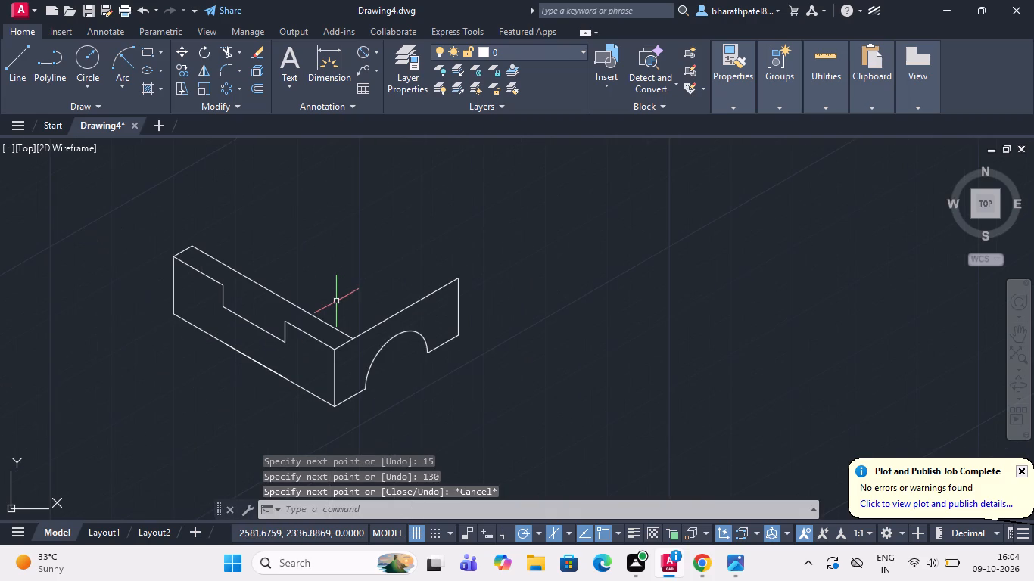
{"action": "scroll", "coordinate": [311, 293], "scroll_direction": "up", "scroll_amount": 1}
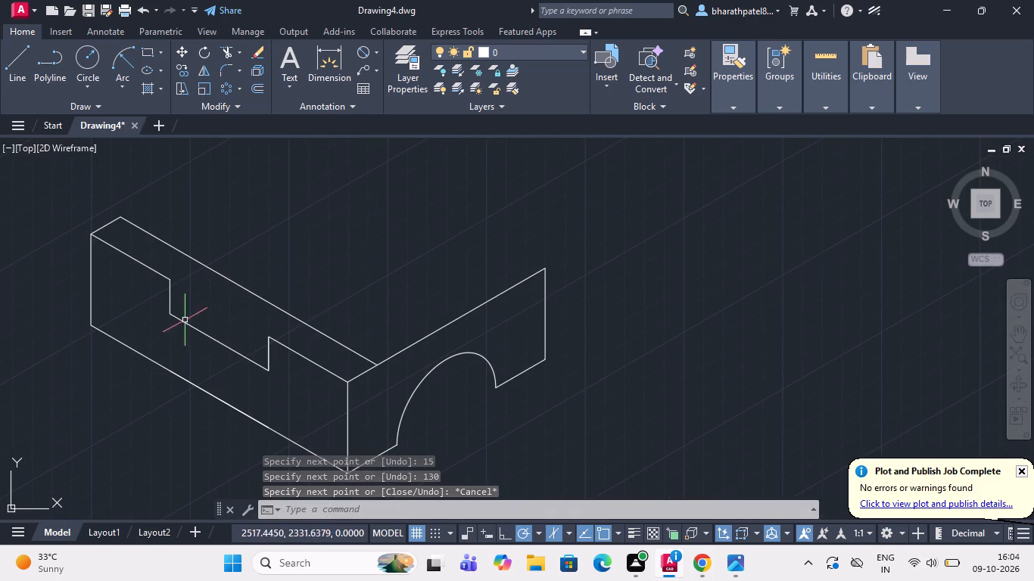
{"action": "left_click", "coordinate": [13, 62]}
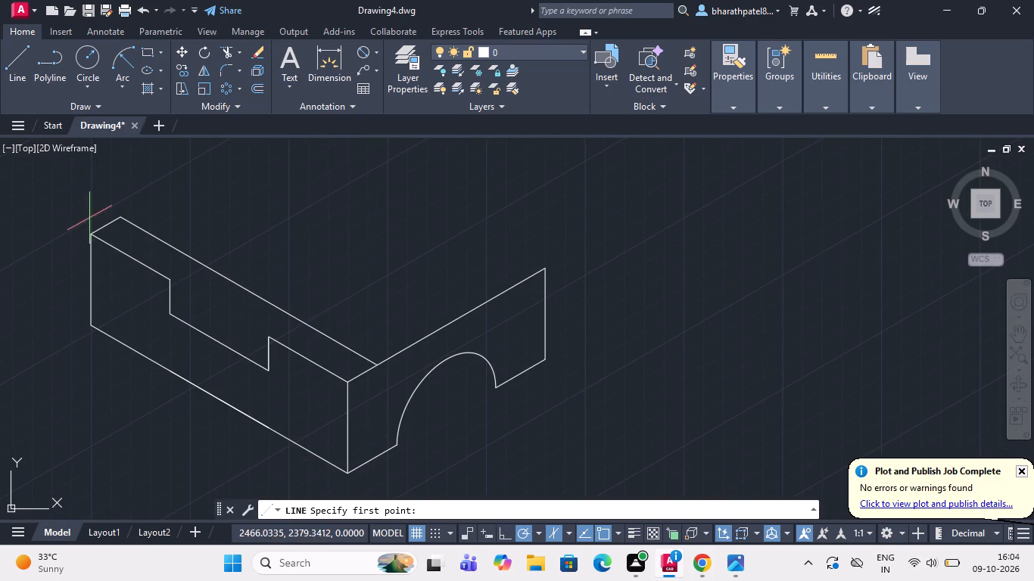
{"action": "left_click_drag", "start_coordinate": [166, 317], "coordinate": [184, 315]}
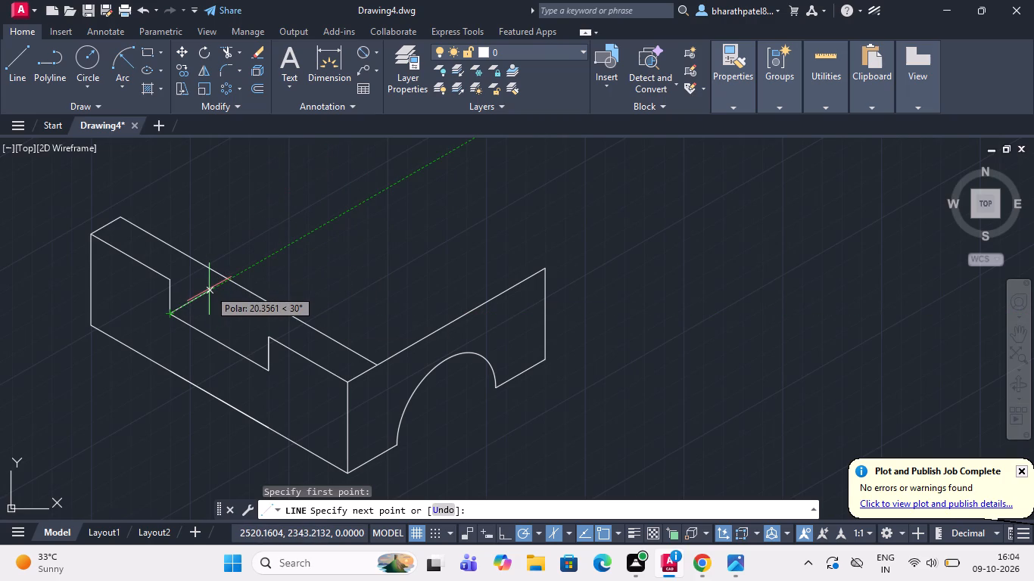
{"action": "type", "text": "25"}
{"action": "key", "text": "Return"}
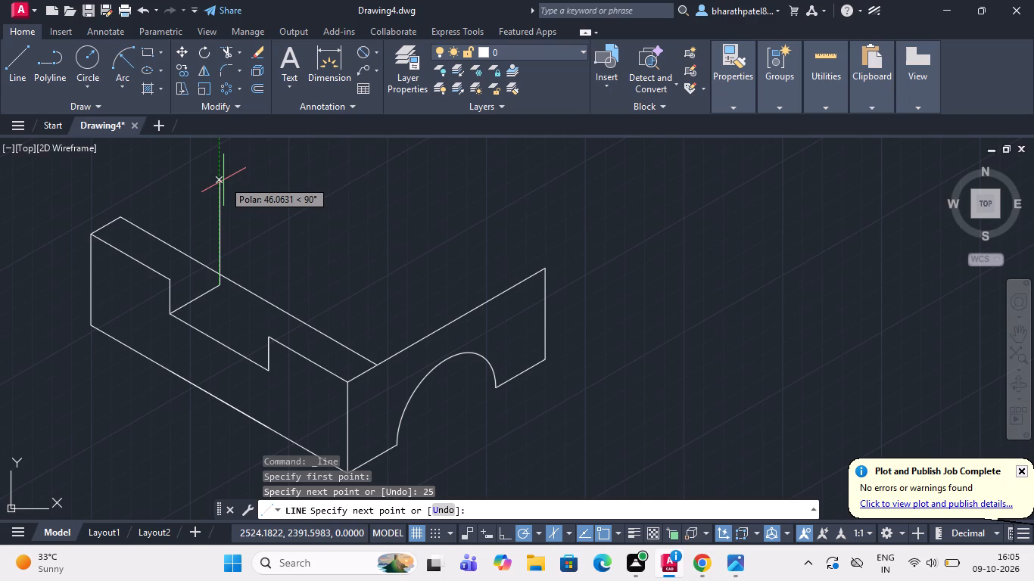
{"action": "type", "text": "20"}
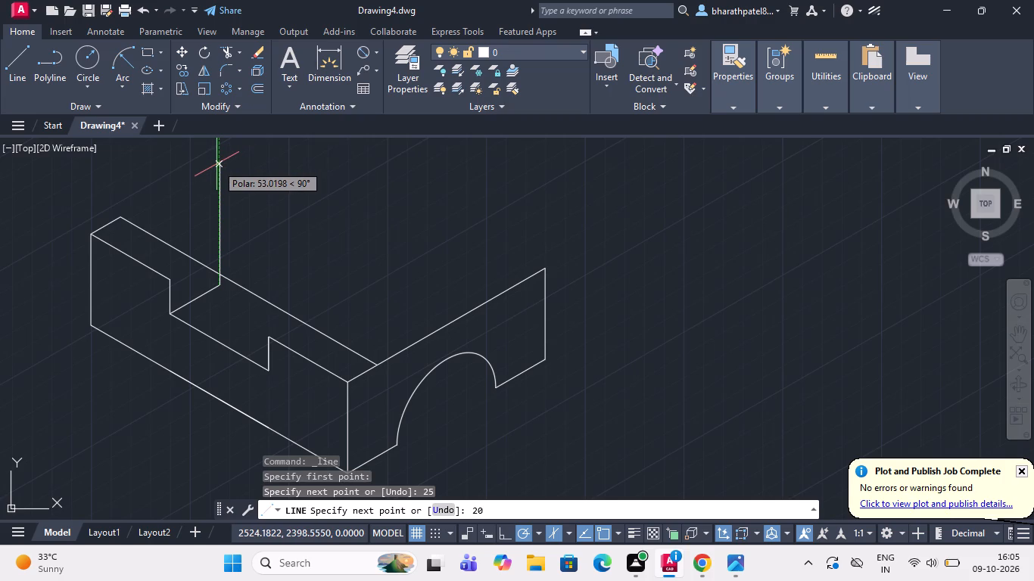
{"action": "key", "text": "Return"}
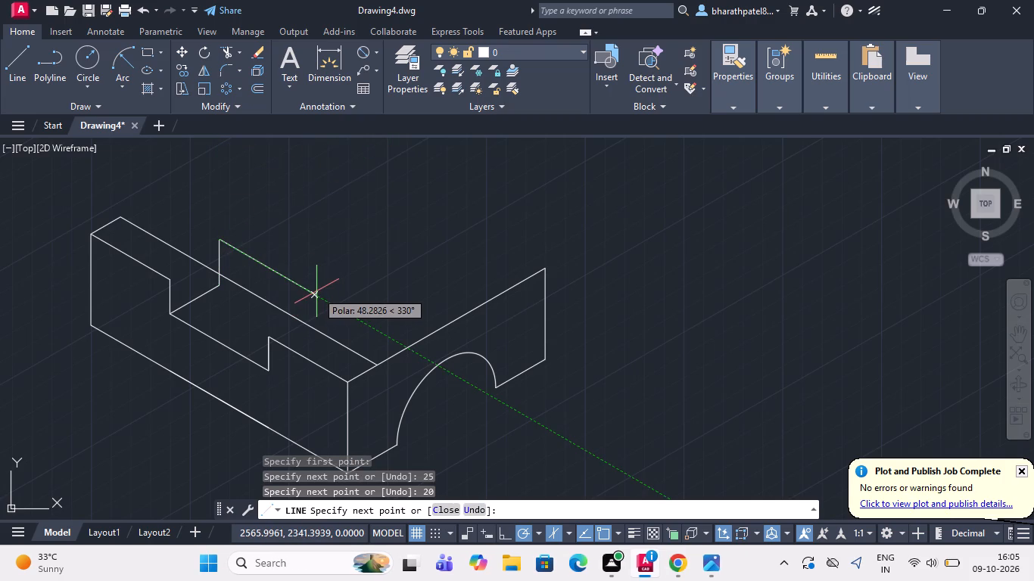
{"action": "left_click", "coordinate": [314, 289]}
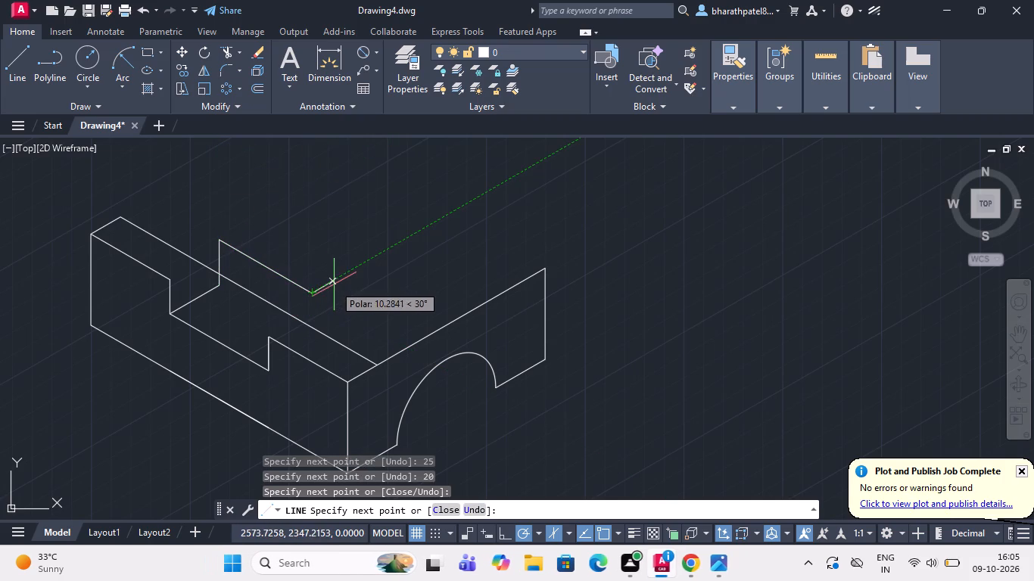
{"action": "key", "text": "Escape"}
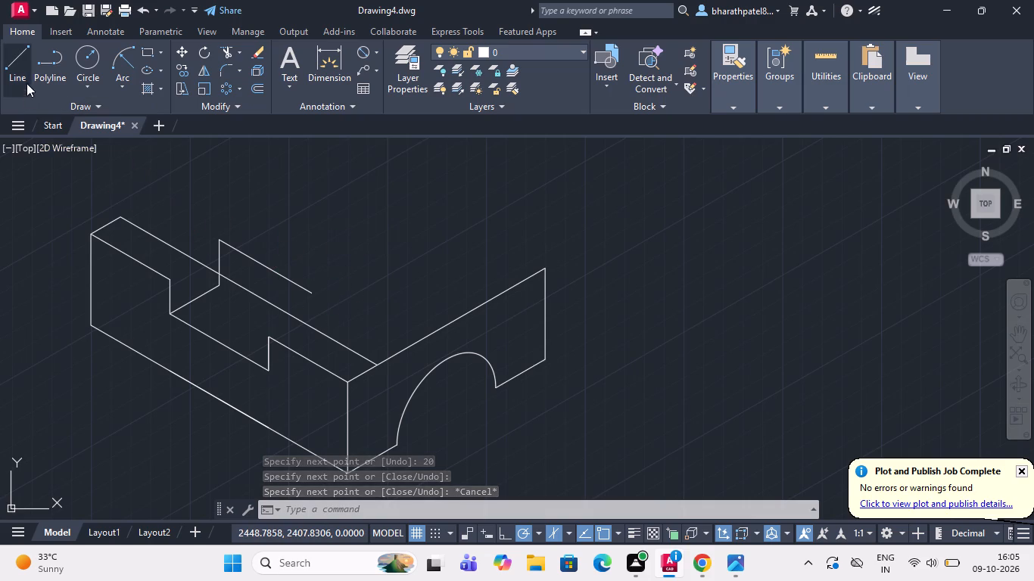
Draw a line about 42 units long at 30° from the notch's near upper corner, crossing the wall's top face.
{"action": "left_click", "coordinate": [17, 63]}
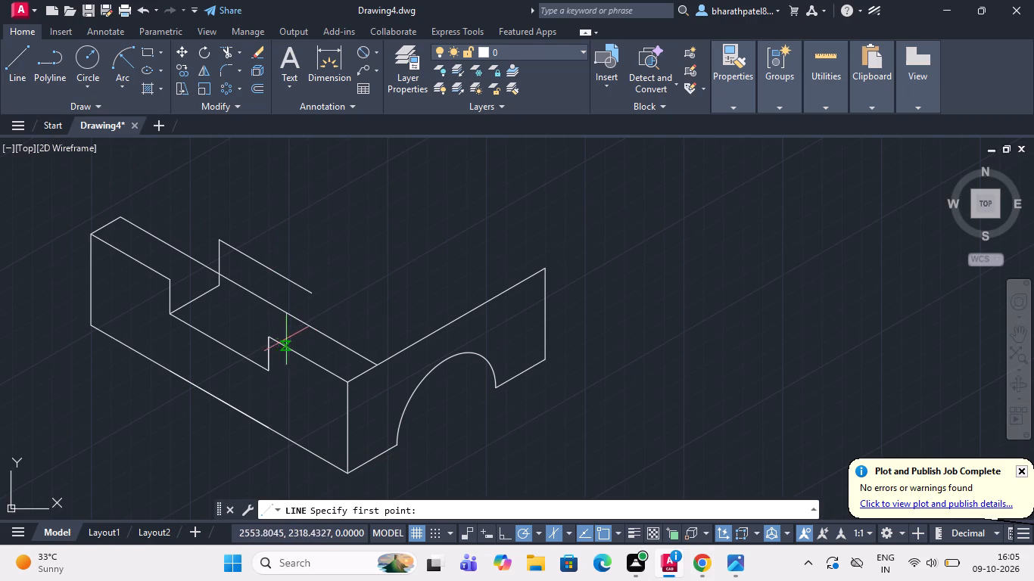
{"action": "left_click", "coordinate": [271, 334]}
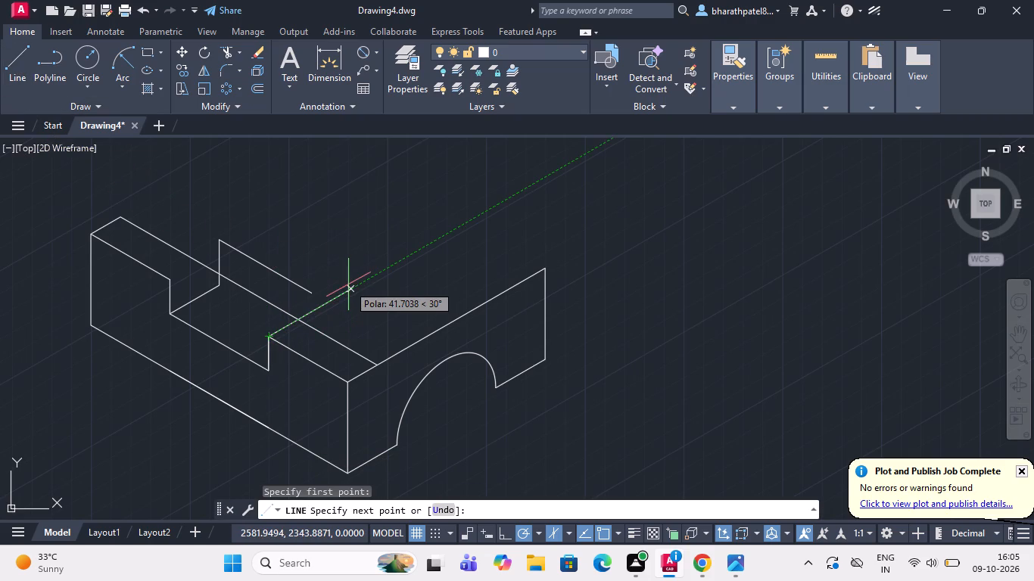
{"action": "left_click", "coordinate": [348, 284]}
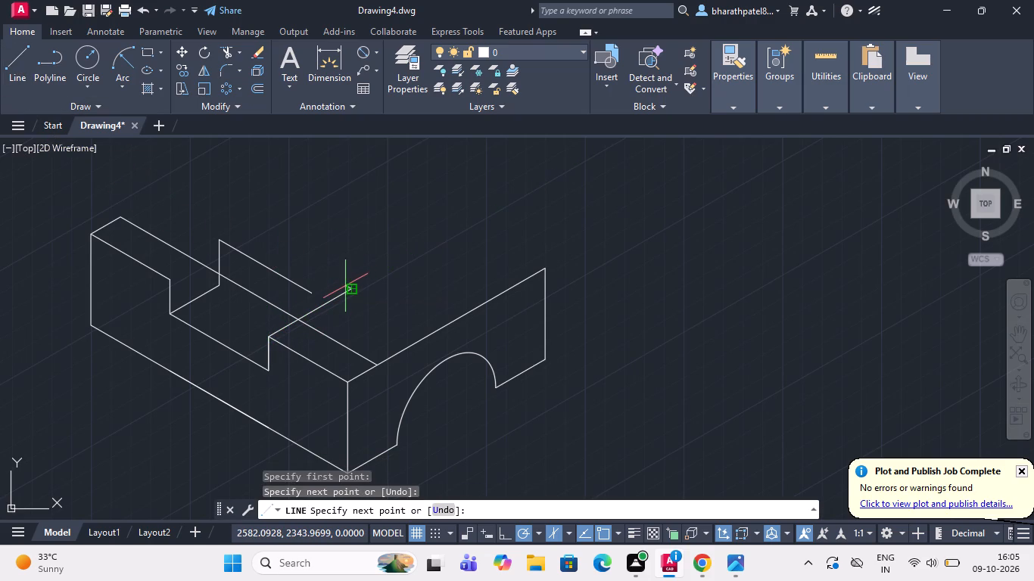
{"action": "key", "text": "Escape"}
From a point on the rear top edge near the inner corner, draw a 60-unit vertical line and about 16 units at 150°.
{"action": "left_click", "coordinate": [14, 56]}
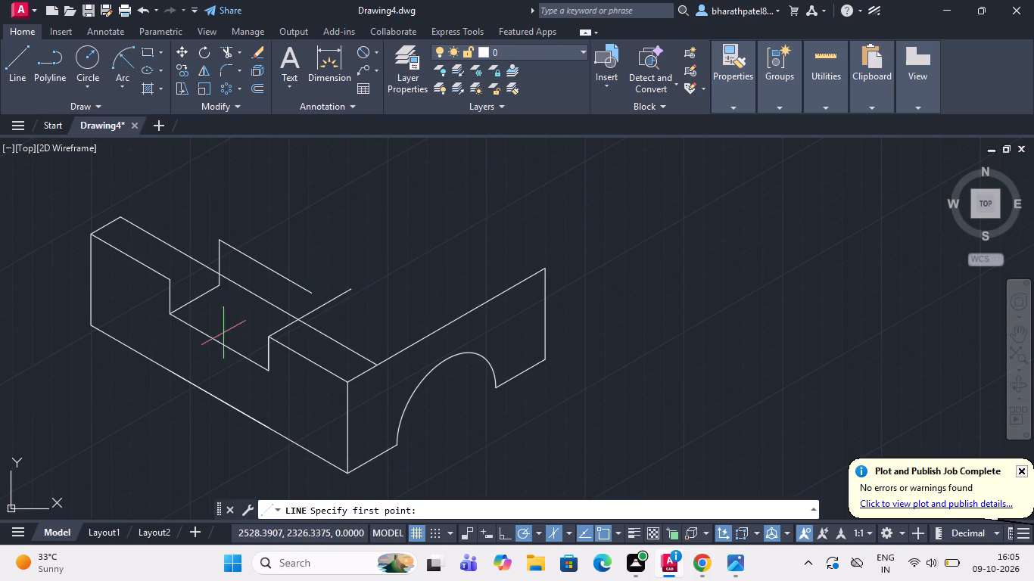
{"action": "left_click", "coordinate": [334, 340]}
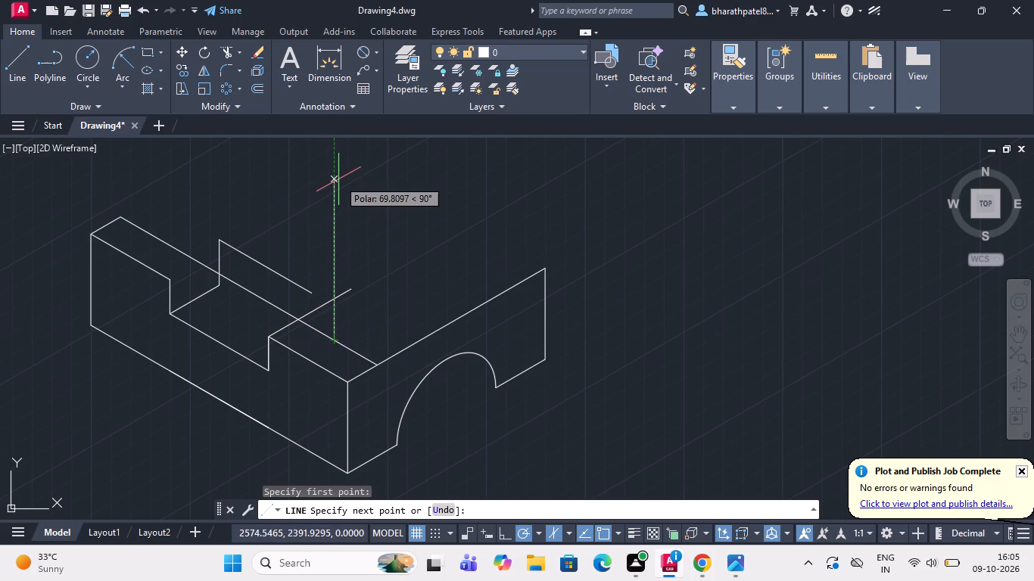
{"action": "type", "text": "60"}
{"action": "key", "text": "Return"}
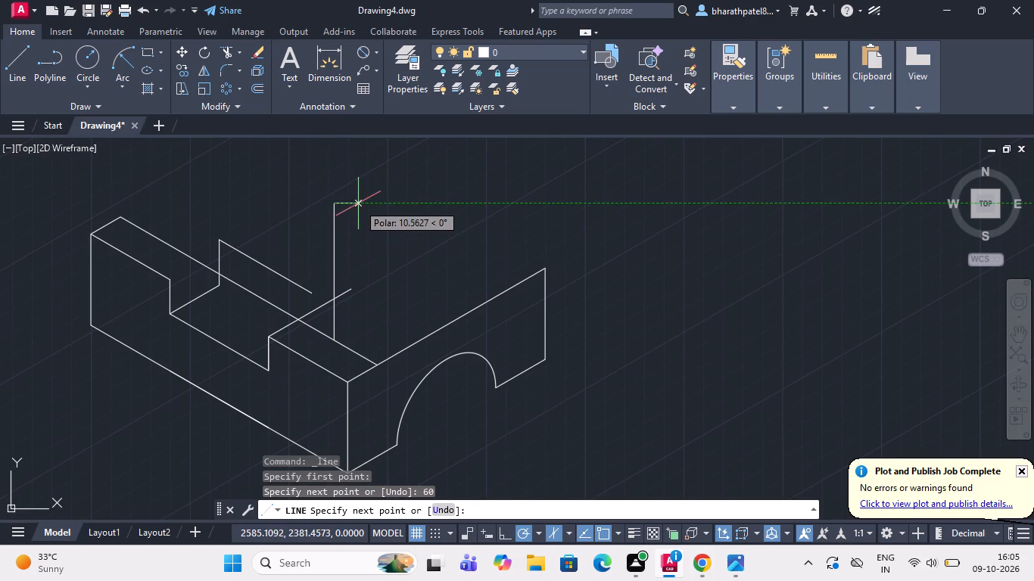
{"action": "left_click", "coordinate": [300, 188]}
{"action": "key", "text": "Escape"}
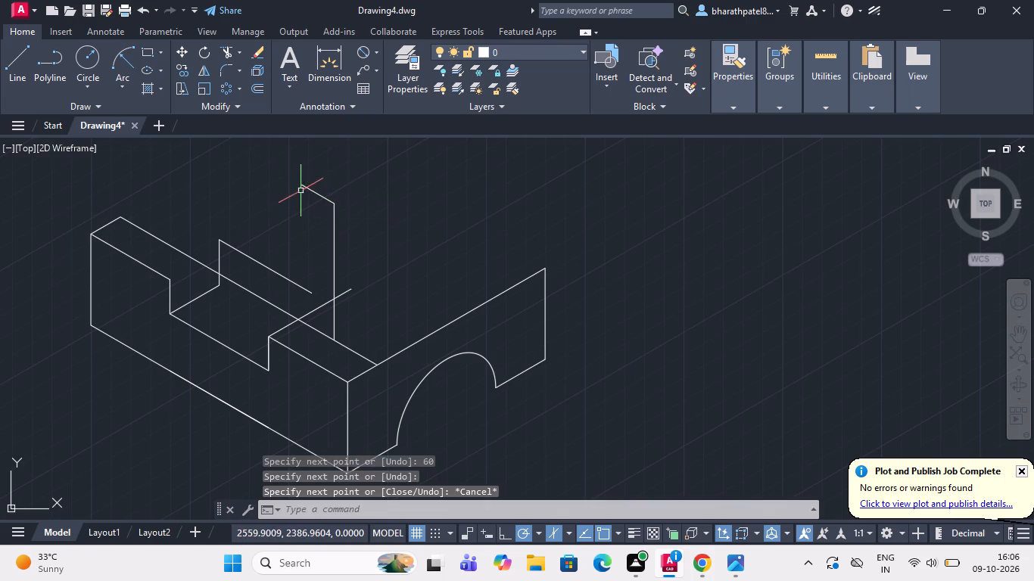
Draw a sloping line from the inner corner where the two walls' top edges meet to the top of the 60-unit vertical.
{"action": "left_click", "coordinate": [11, 67]}
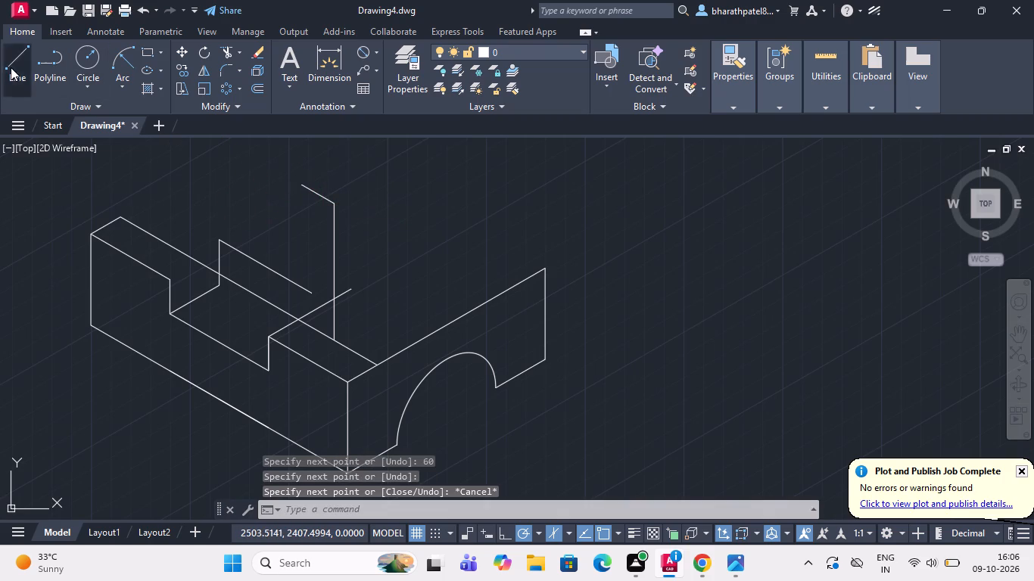
{"action": "left_click", "coordinate": [376, 367]}
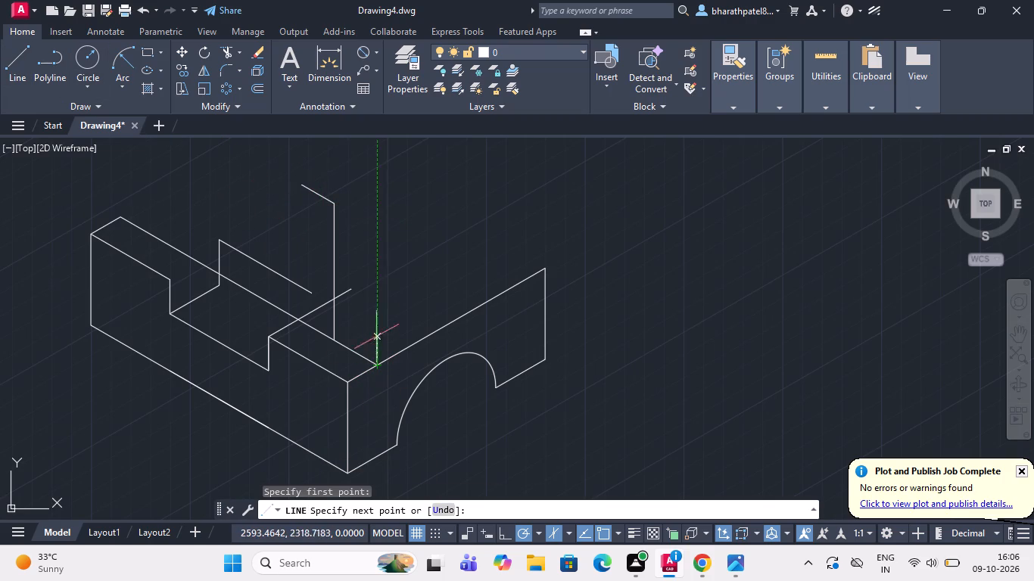
{"action": "left_click", "coordinate": [332, 206]}
{"action": "key", "text": "Escape"}
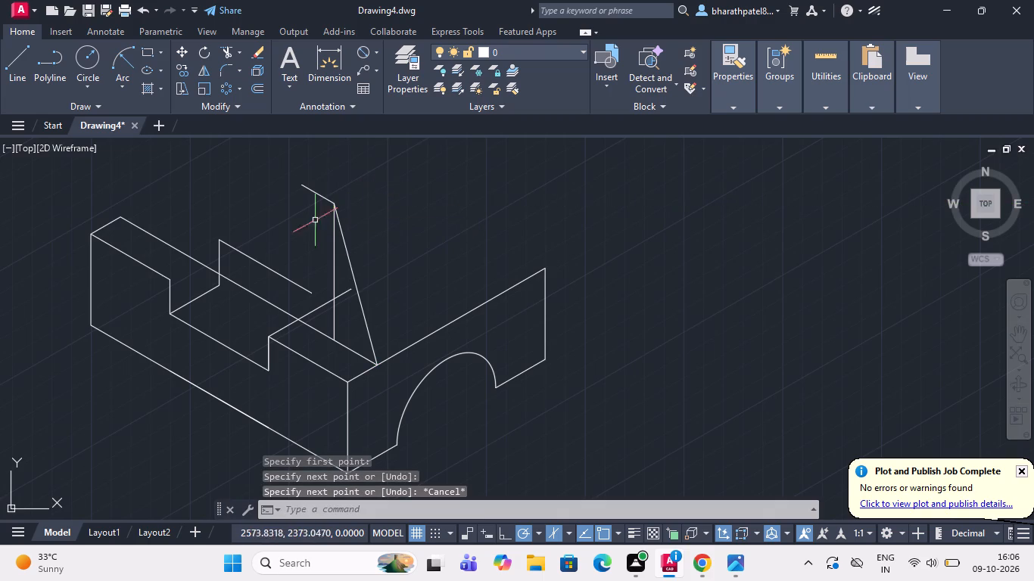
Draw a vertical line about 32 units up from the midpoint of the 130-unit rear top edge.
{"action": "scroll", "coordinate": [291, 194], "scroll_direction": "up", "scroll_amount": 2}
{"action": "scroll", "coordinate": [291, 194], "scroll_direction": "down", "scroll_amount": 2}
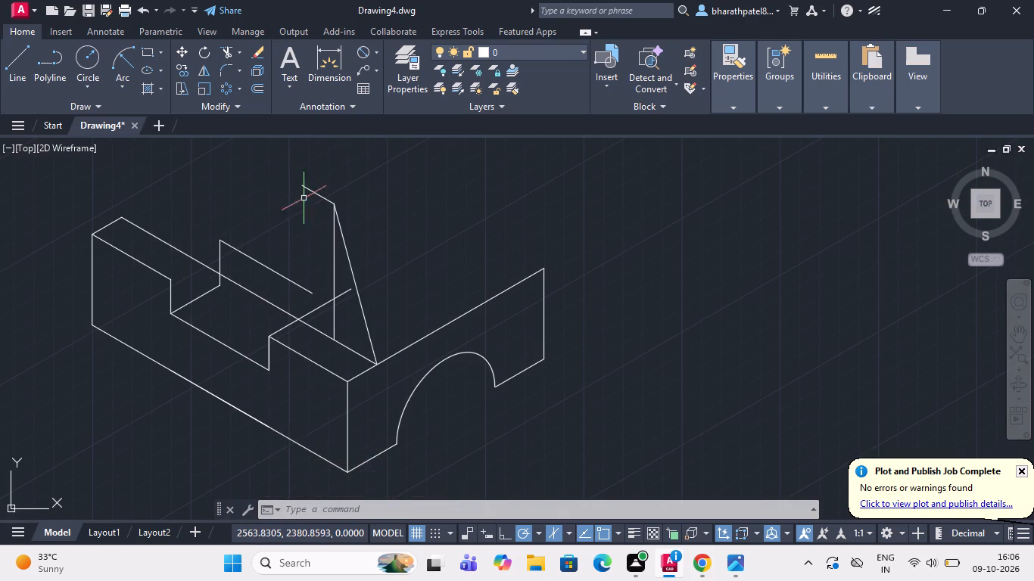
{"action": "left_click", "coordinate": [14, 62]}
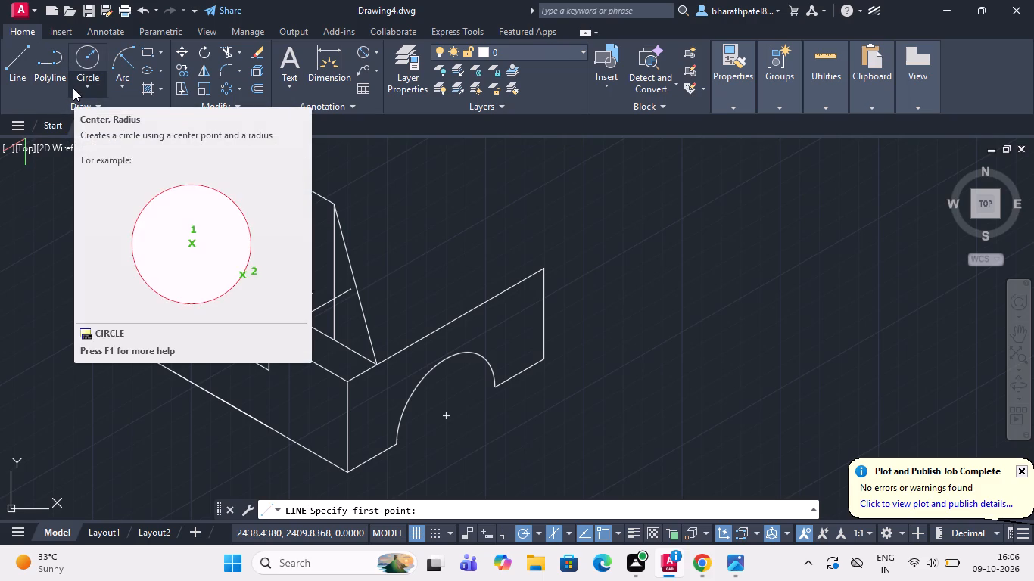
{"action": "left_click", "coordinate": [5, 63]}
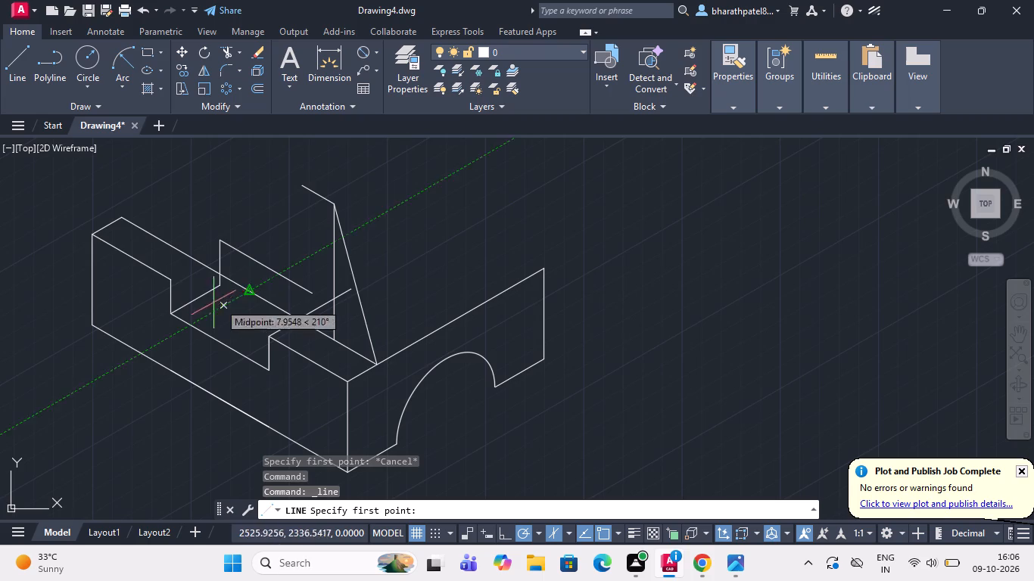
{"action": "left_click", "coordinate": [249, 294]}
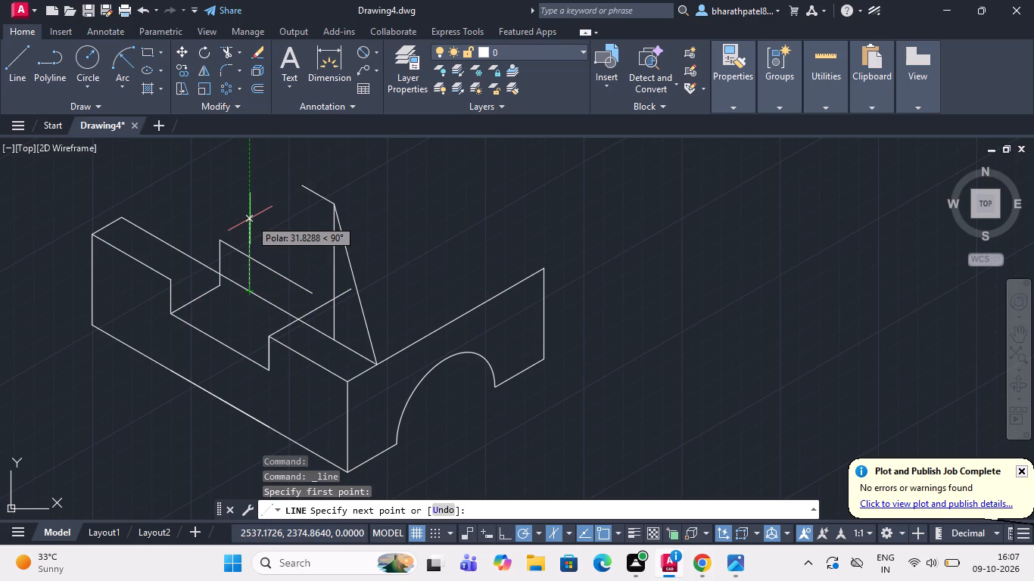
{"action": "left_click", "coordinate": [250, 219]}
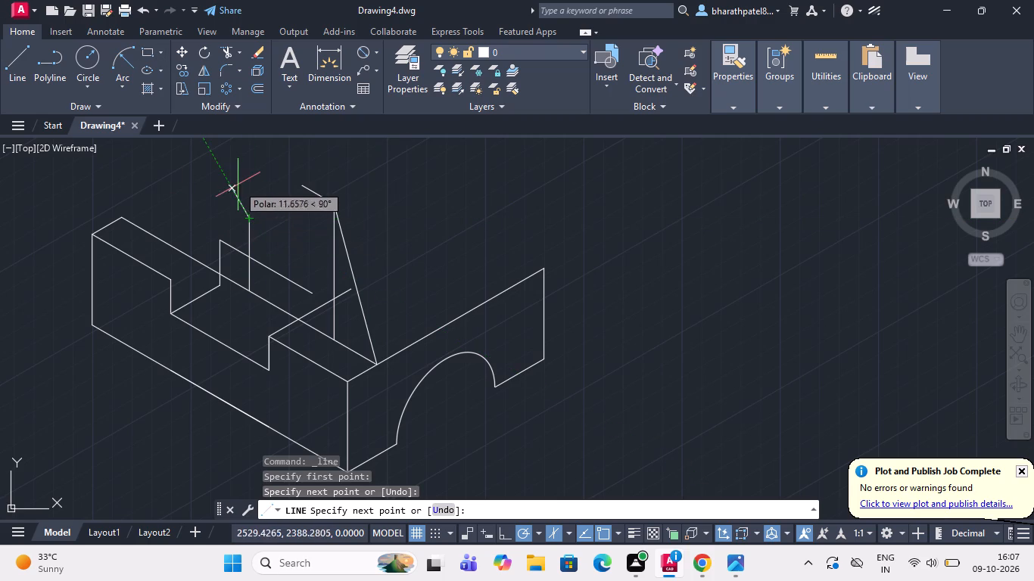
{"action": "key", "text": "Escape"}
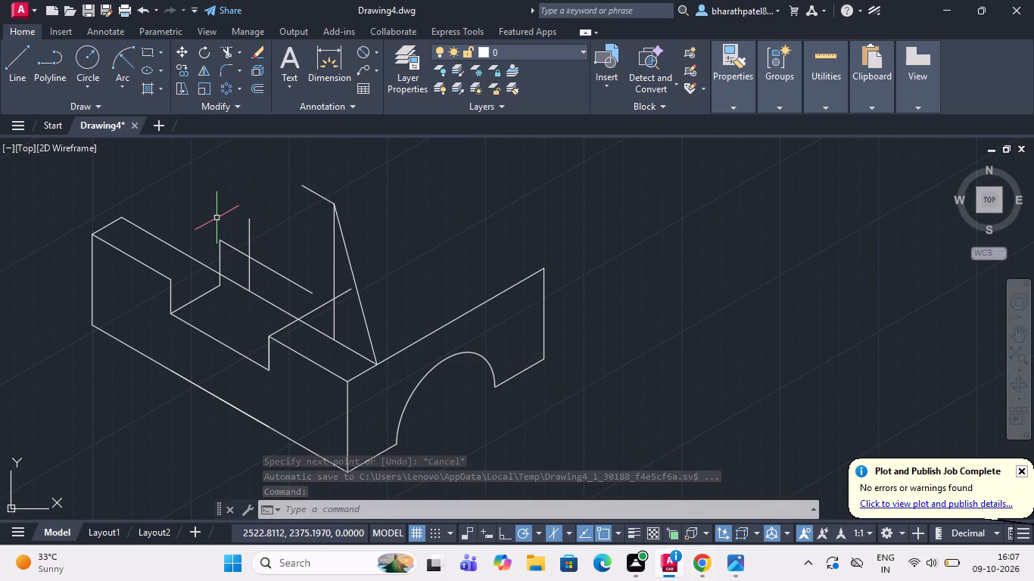
Draw a line about 54 units long at 330° from the inner end of the notch's 25-unit line.
{"action": "left_click", "coordinate": [11, 66]}
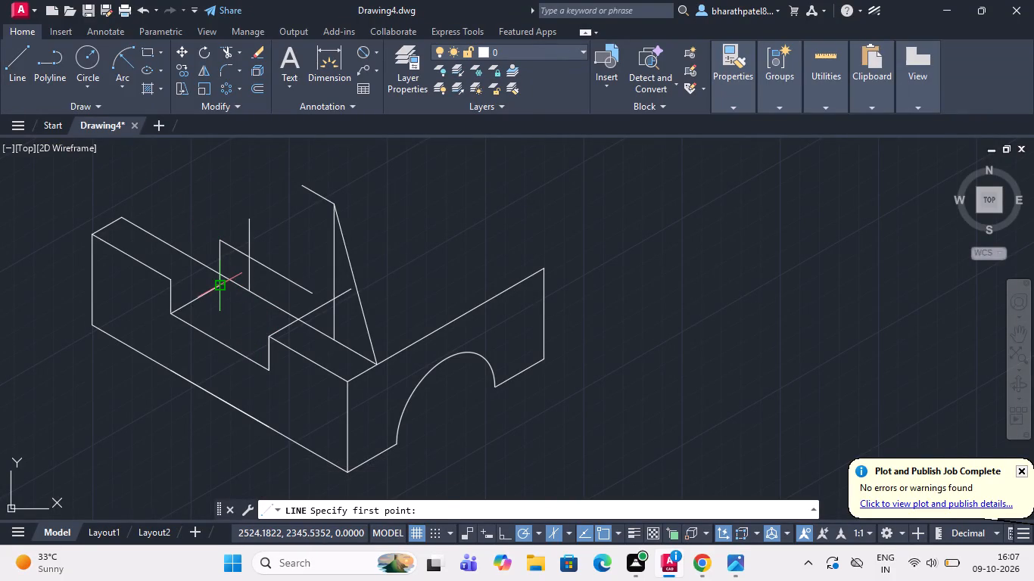
{"action": "left_click", "coordinate": [215, 287]}
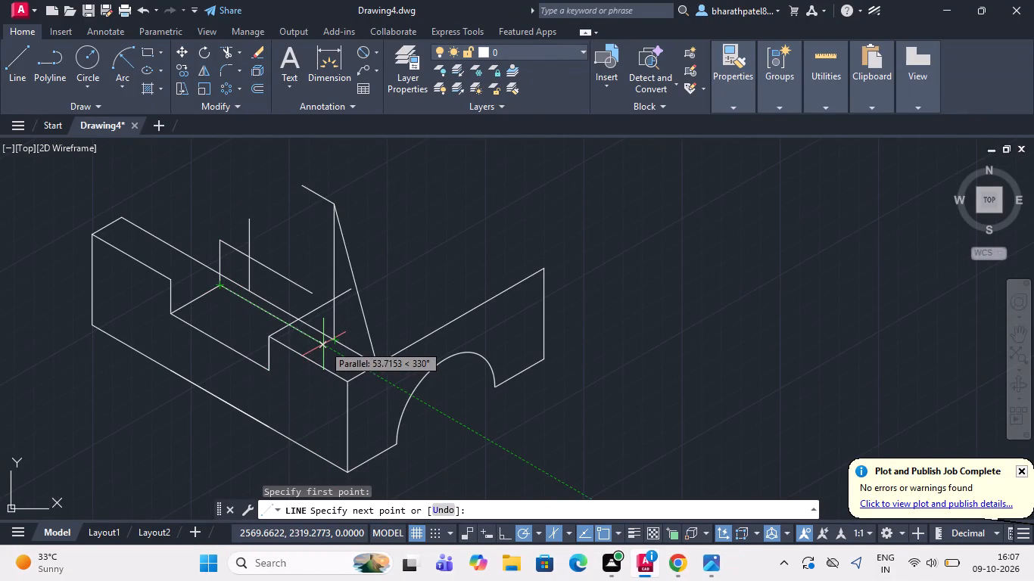
{"action": "left_click", "coordinate": [323, 344]}
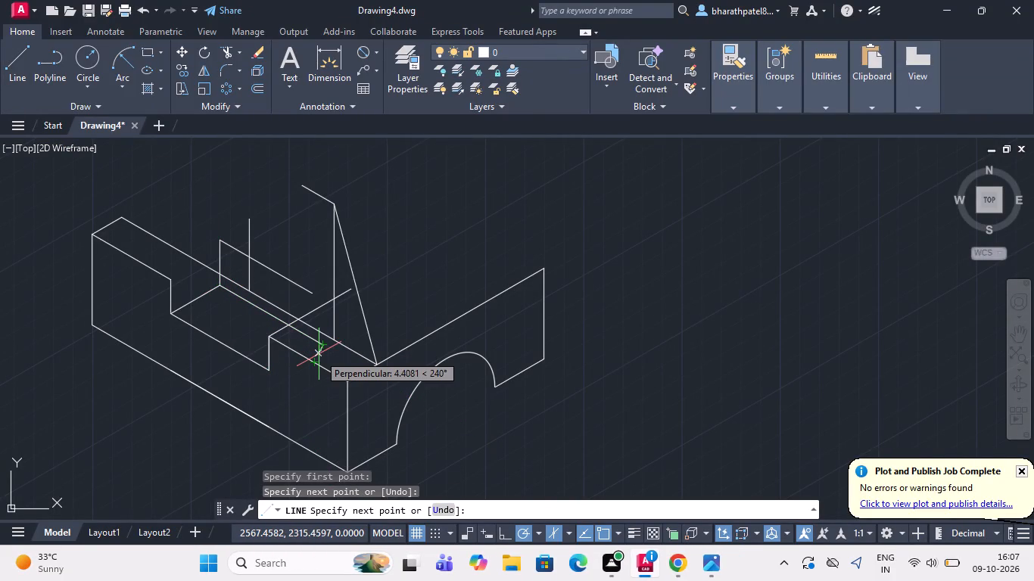
{"action": "key", "text": "Escape"}
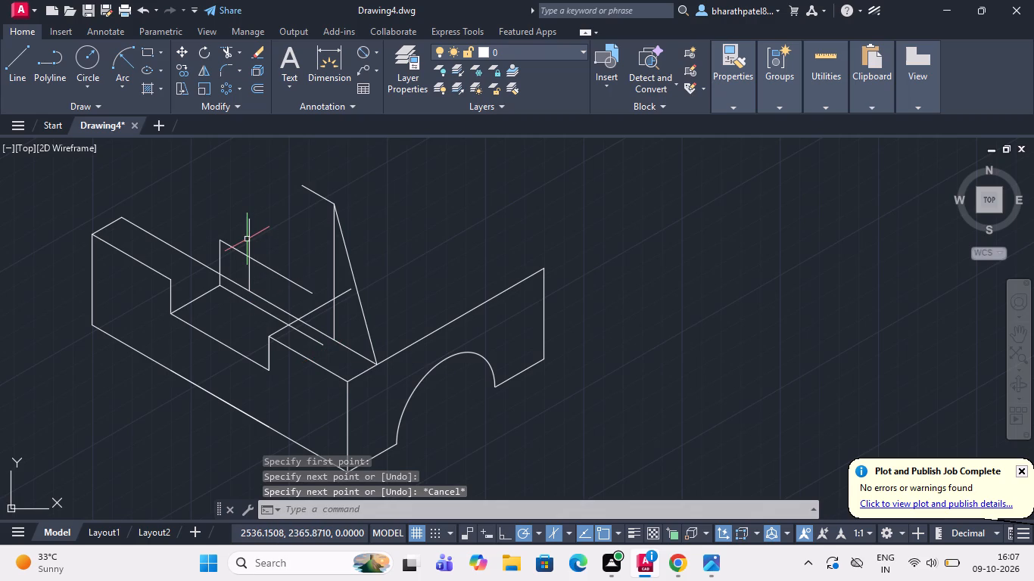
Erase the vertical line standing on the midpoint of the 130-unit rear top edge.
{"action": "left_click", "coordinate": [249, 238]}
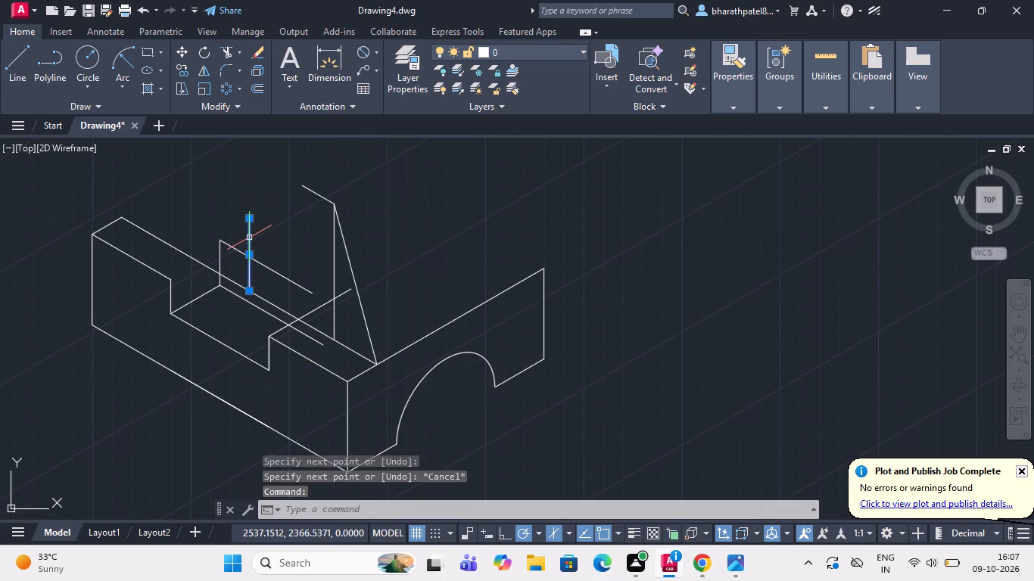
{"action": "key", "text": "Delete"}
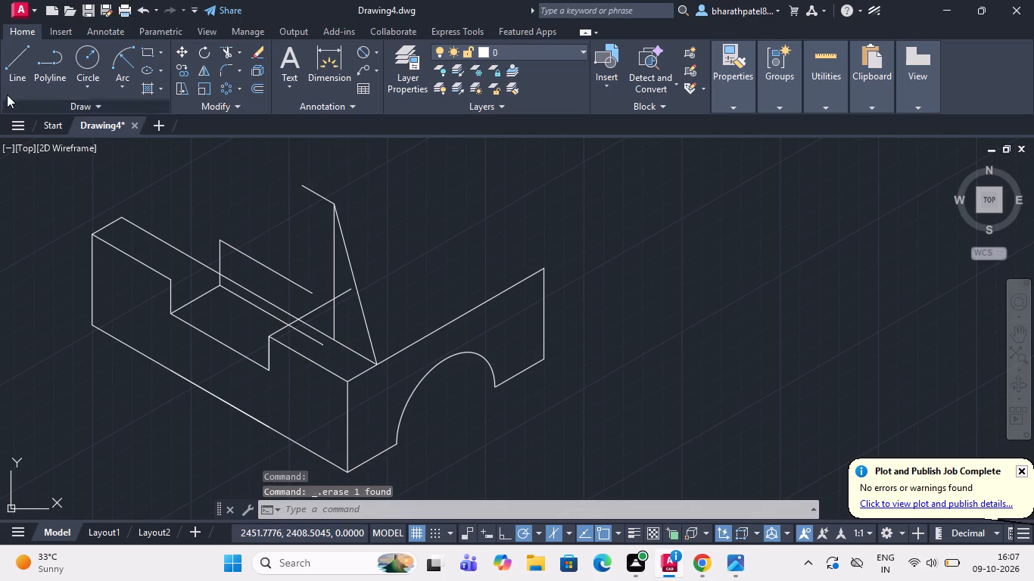
Draw a line about 30 units long at 60° from the midpoint of the notch's front floor edge.
{"action": "left_click", "coordinate": [14, 70]}
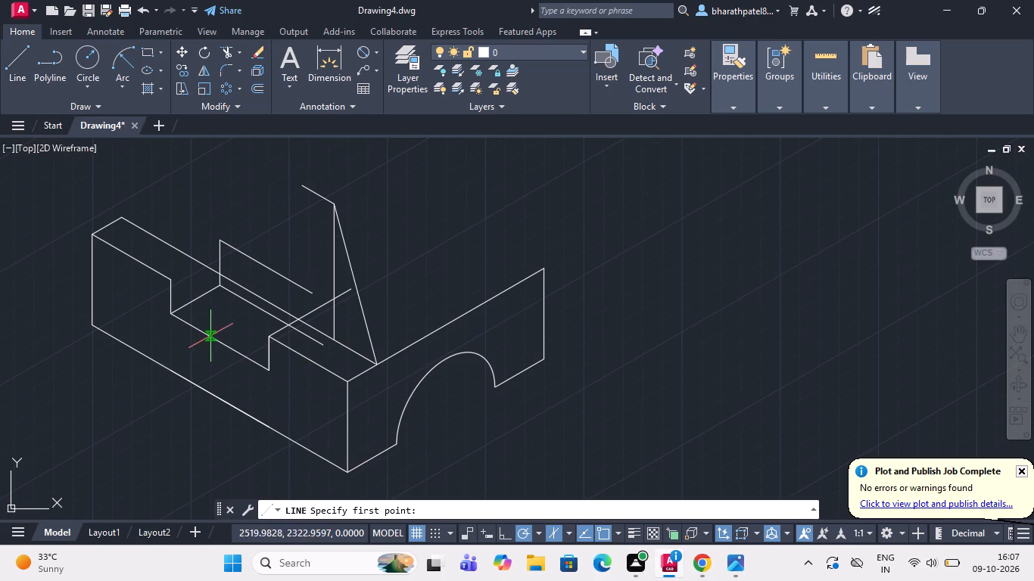
{"action": "left_click", "coordinate": [219, 343]}
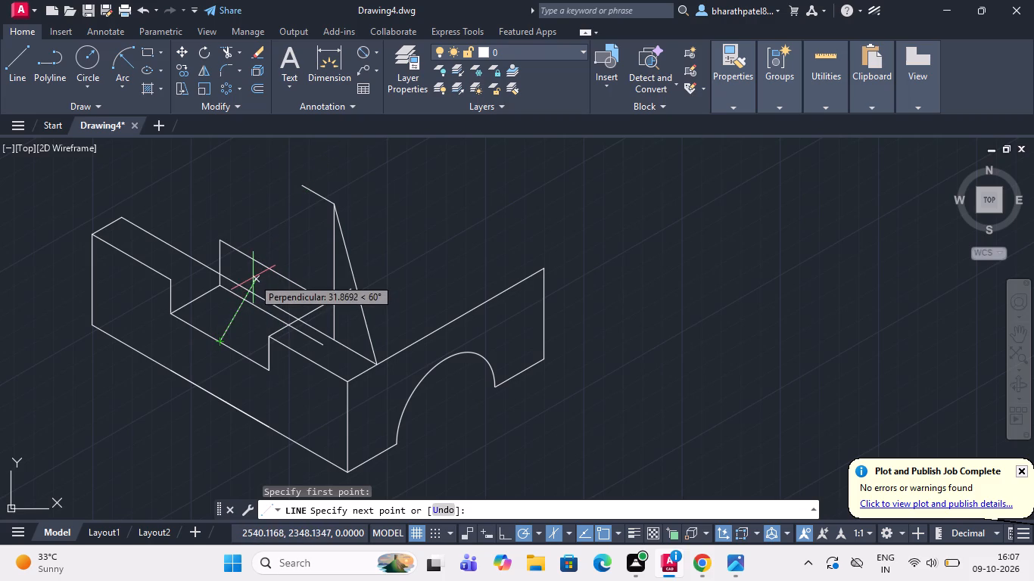
{"action": "left_click", "coordinate": [255, 283]}
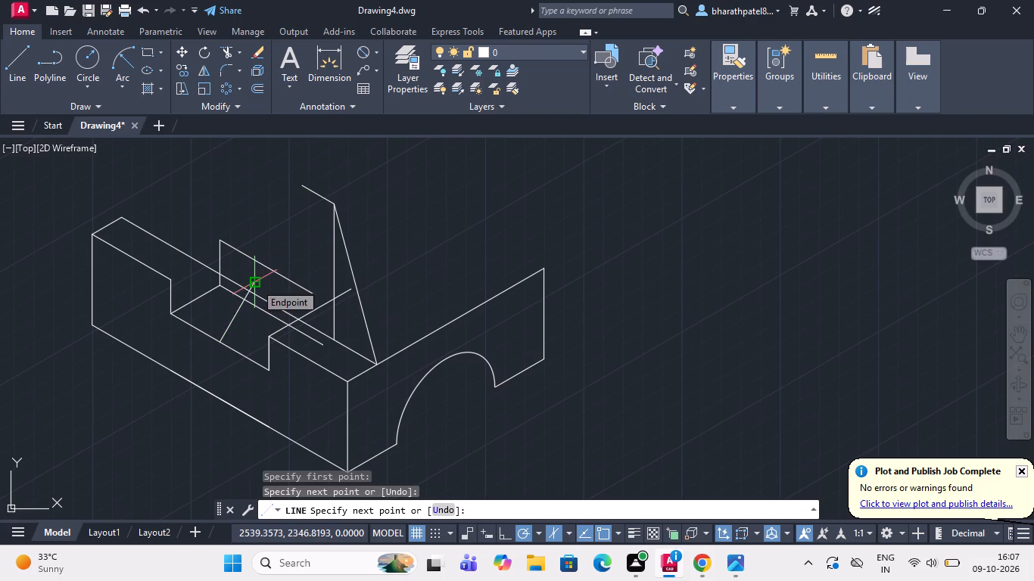
{"action": "key", "text": "Escape"}
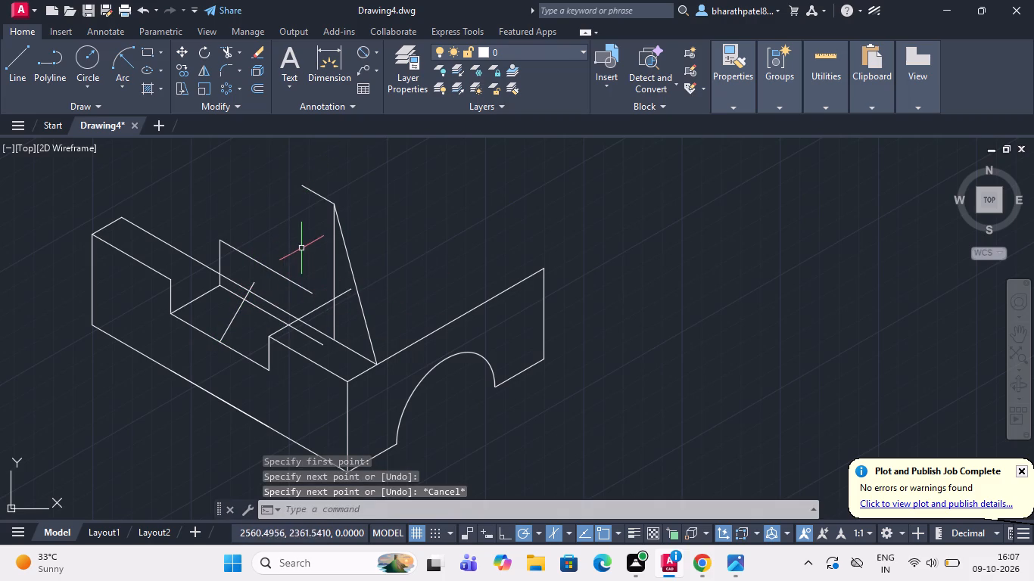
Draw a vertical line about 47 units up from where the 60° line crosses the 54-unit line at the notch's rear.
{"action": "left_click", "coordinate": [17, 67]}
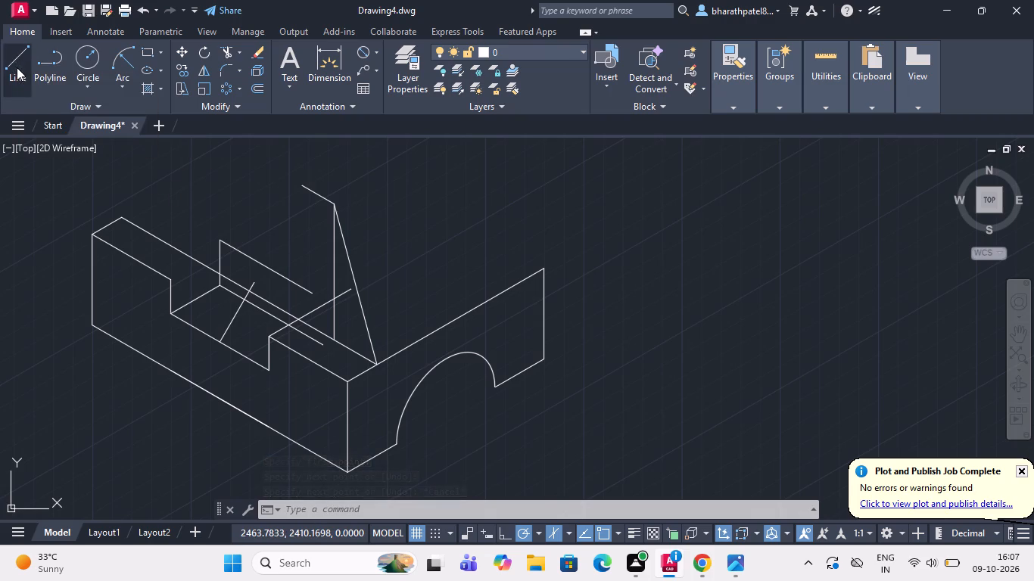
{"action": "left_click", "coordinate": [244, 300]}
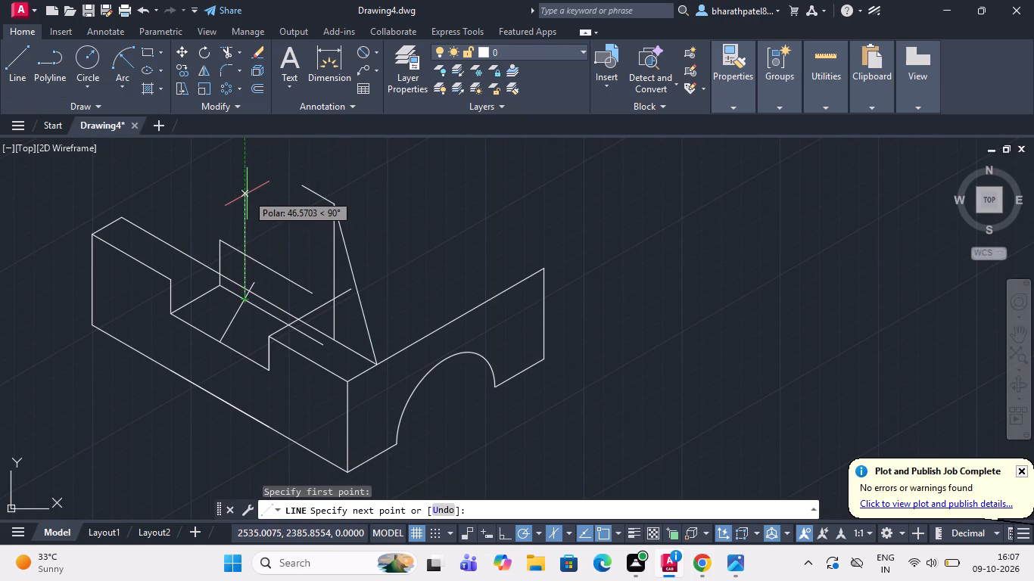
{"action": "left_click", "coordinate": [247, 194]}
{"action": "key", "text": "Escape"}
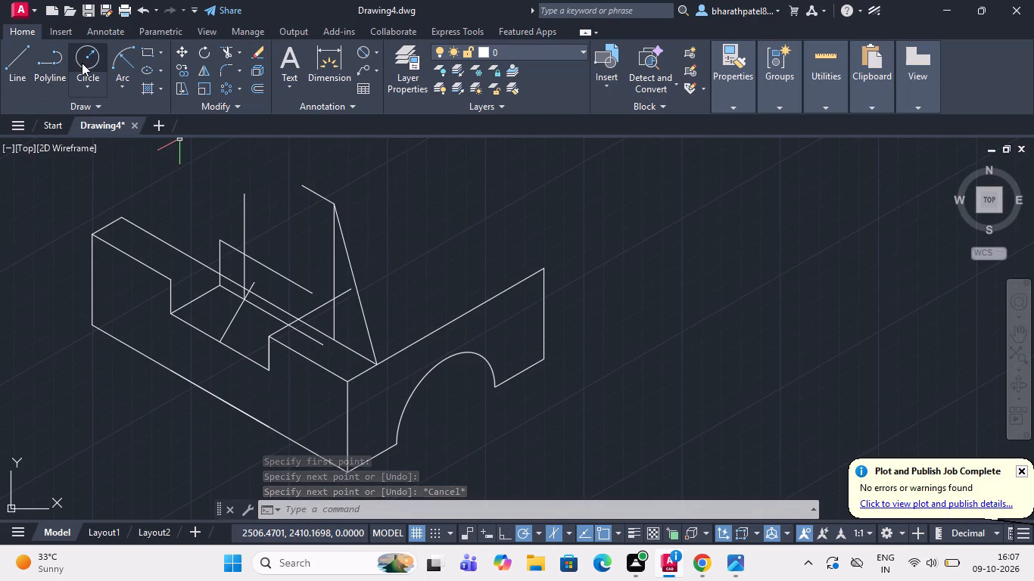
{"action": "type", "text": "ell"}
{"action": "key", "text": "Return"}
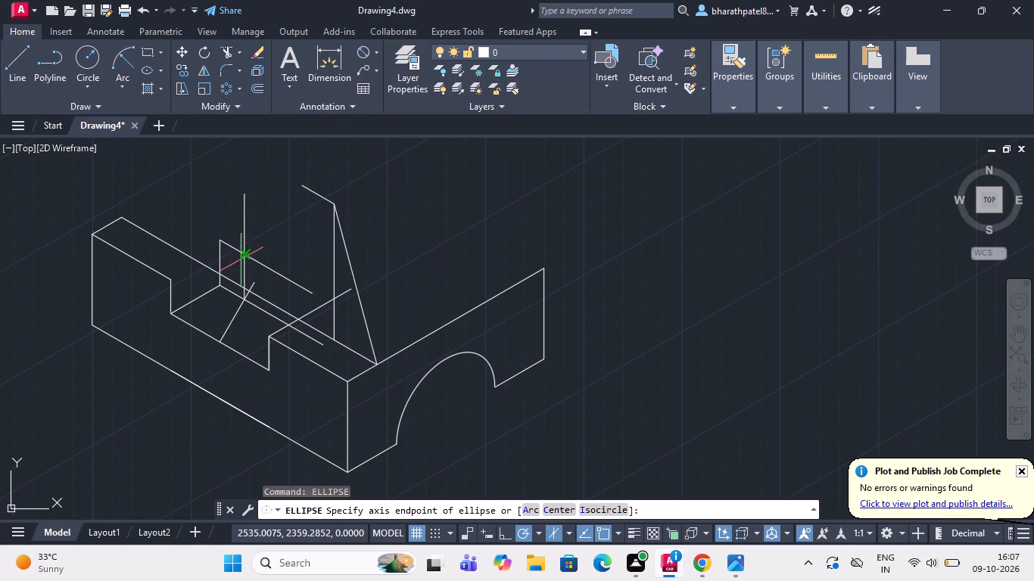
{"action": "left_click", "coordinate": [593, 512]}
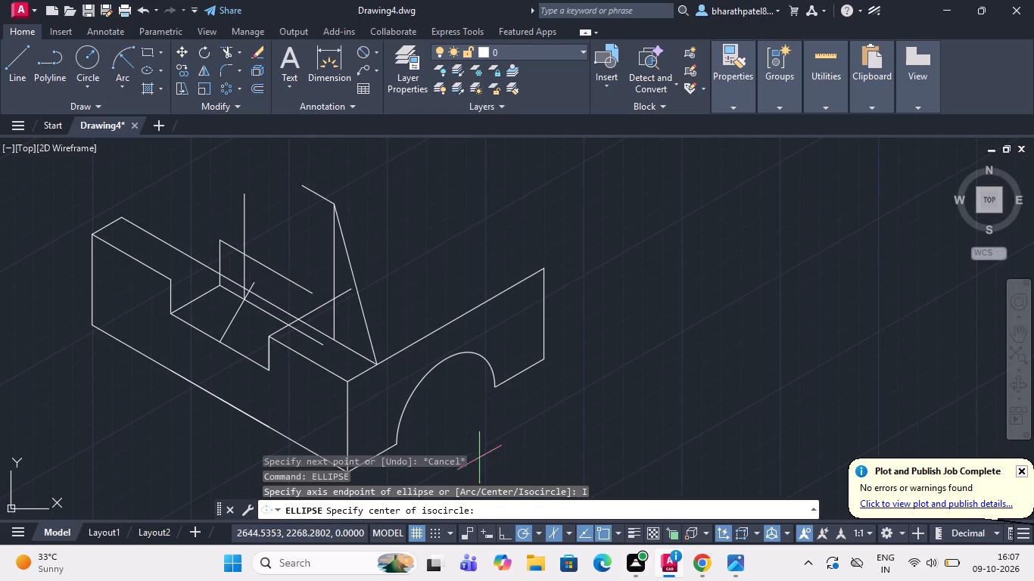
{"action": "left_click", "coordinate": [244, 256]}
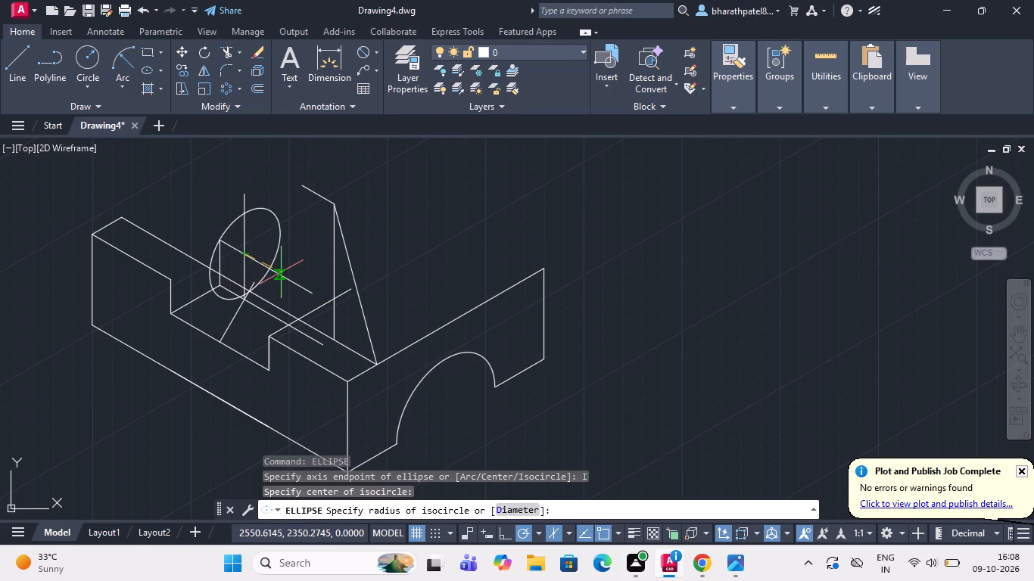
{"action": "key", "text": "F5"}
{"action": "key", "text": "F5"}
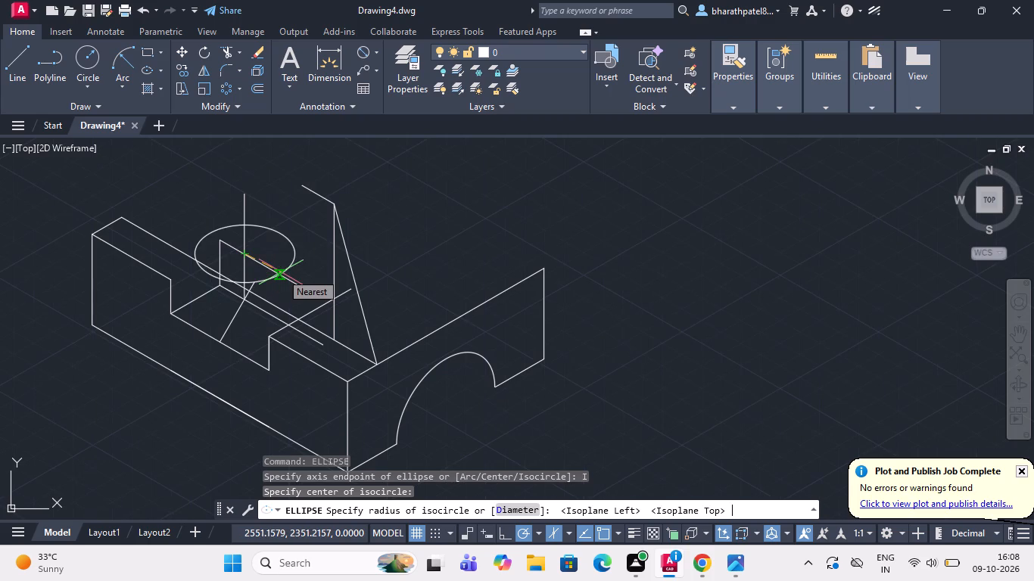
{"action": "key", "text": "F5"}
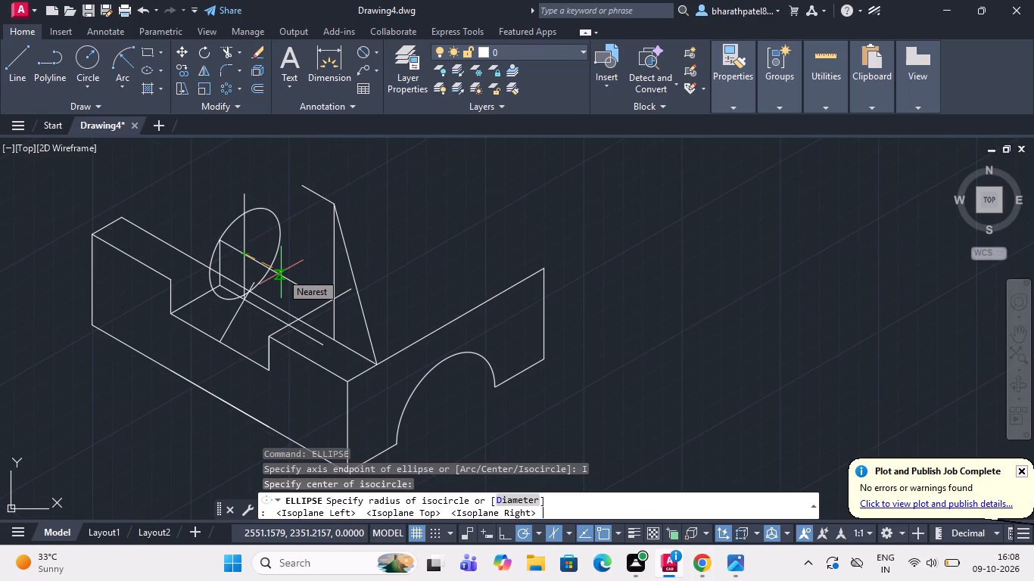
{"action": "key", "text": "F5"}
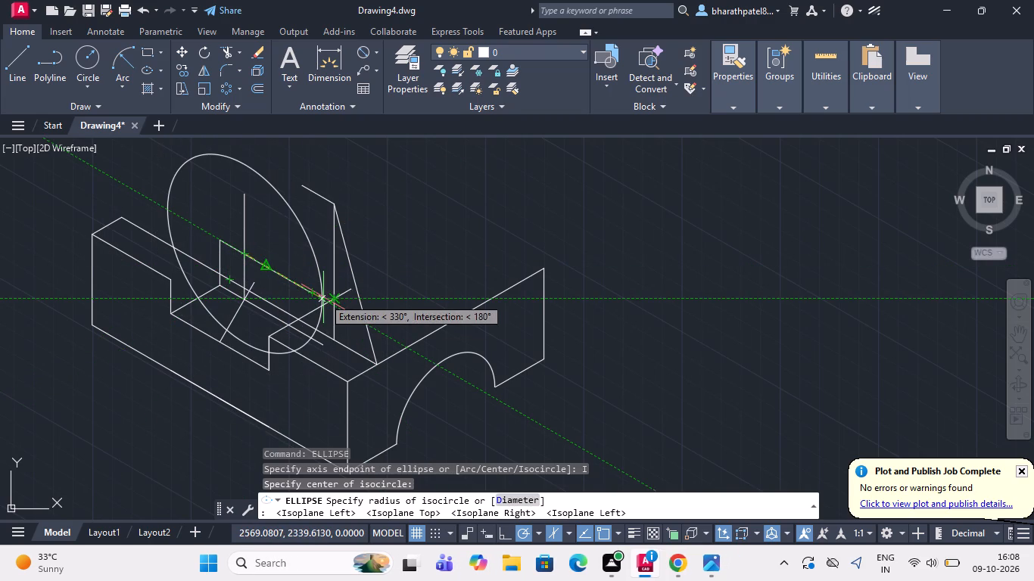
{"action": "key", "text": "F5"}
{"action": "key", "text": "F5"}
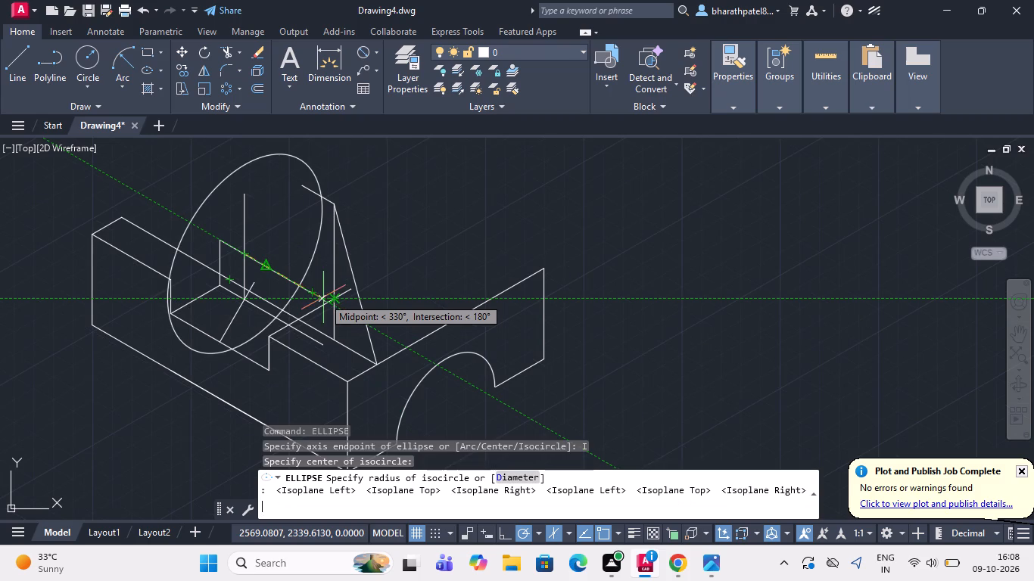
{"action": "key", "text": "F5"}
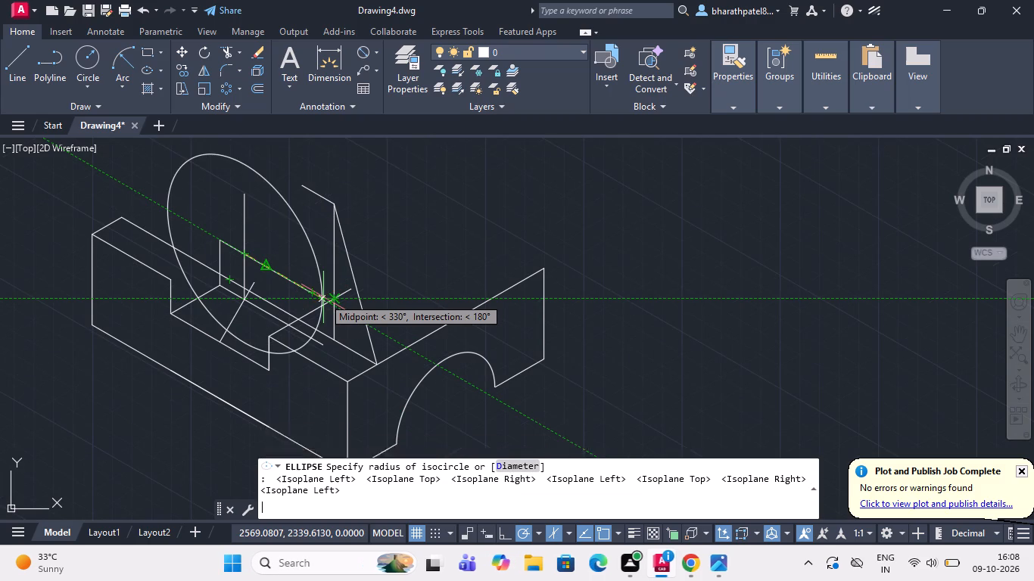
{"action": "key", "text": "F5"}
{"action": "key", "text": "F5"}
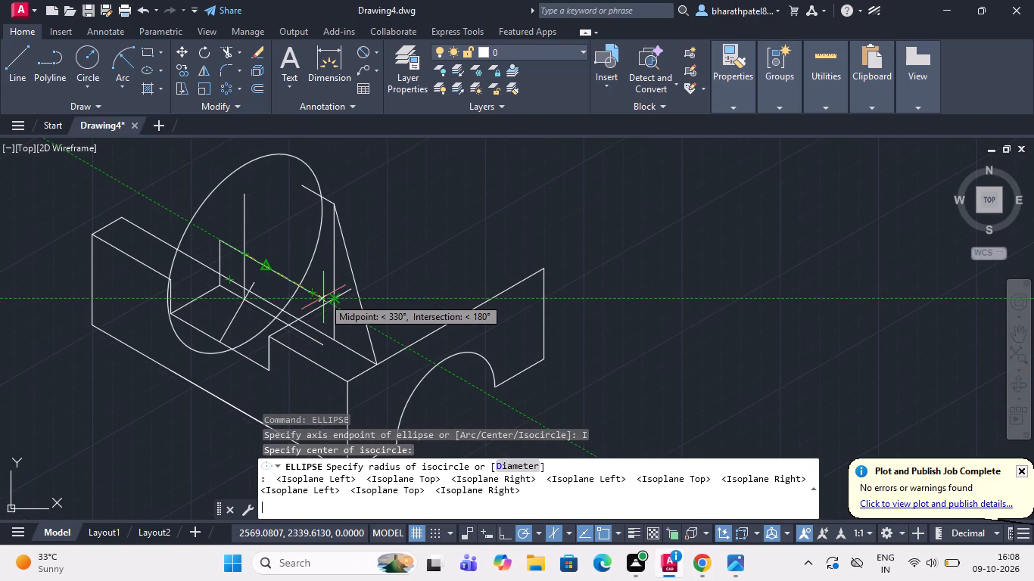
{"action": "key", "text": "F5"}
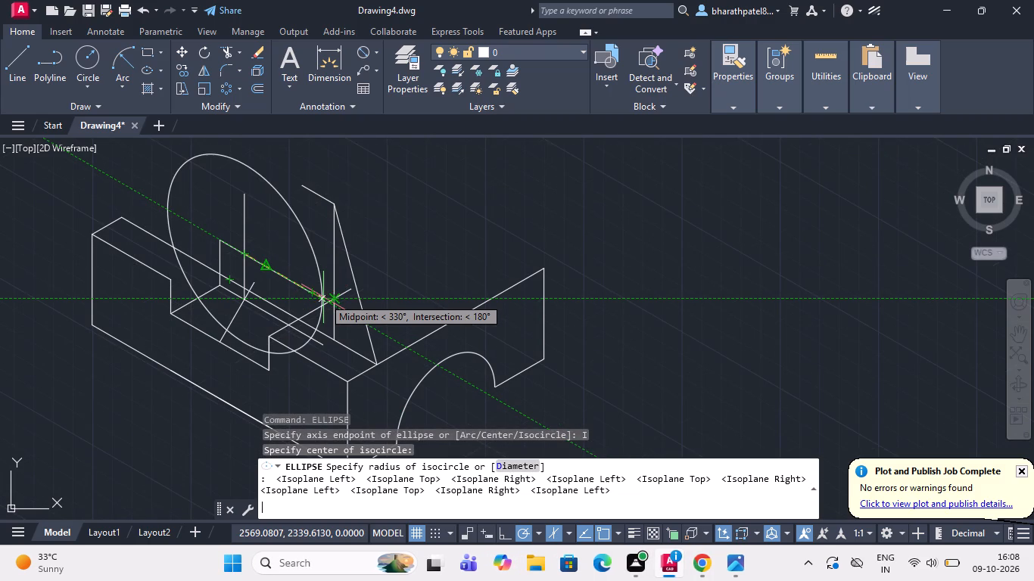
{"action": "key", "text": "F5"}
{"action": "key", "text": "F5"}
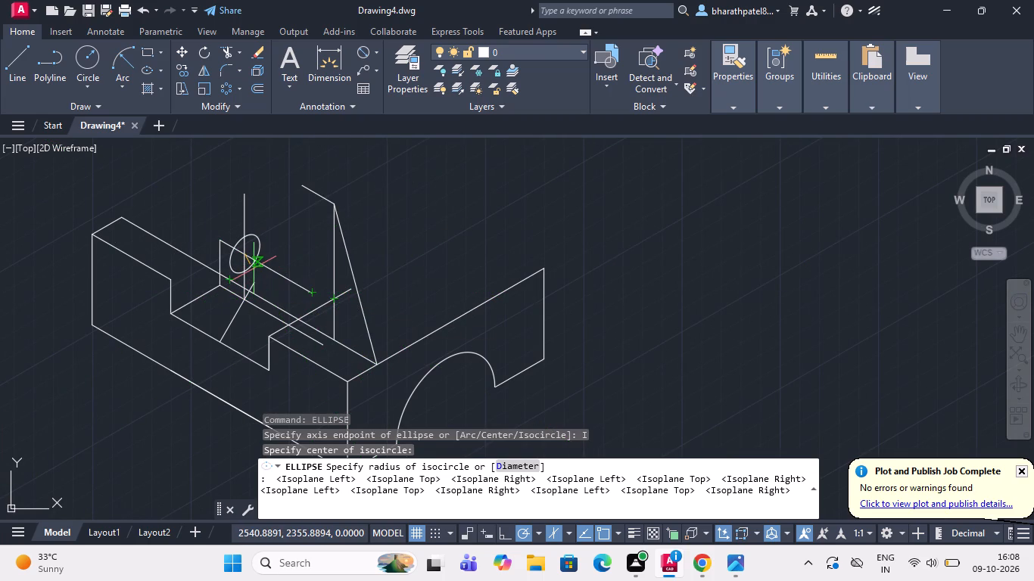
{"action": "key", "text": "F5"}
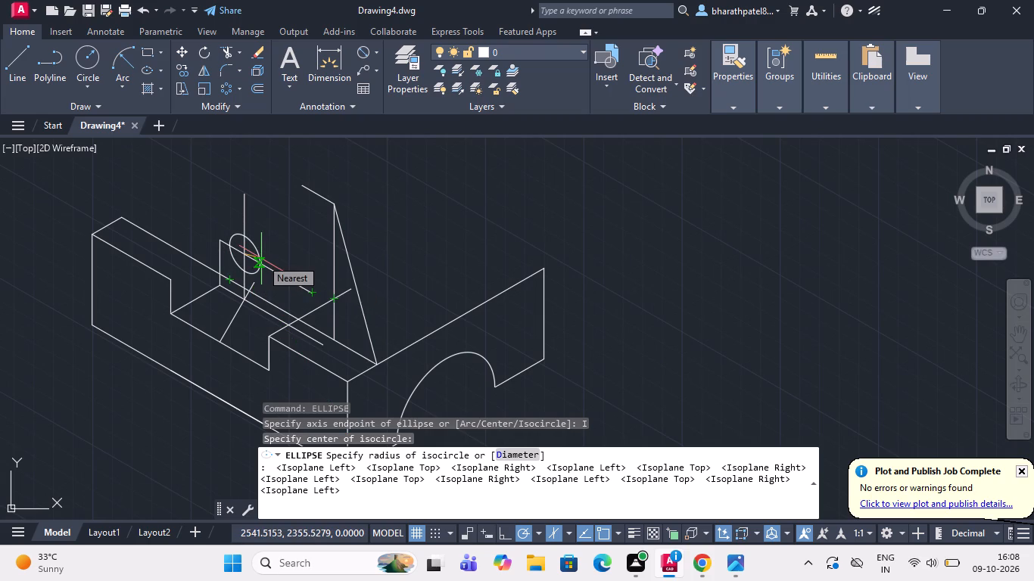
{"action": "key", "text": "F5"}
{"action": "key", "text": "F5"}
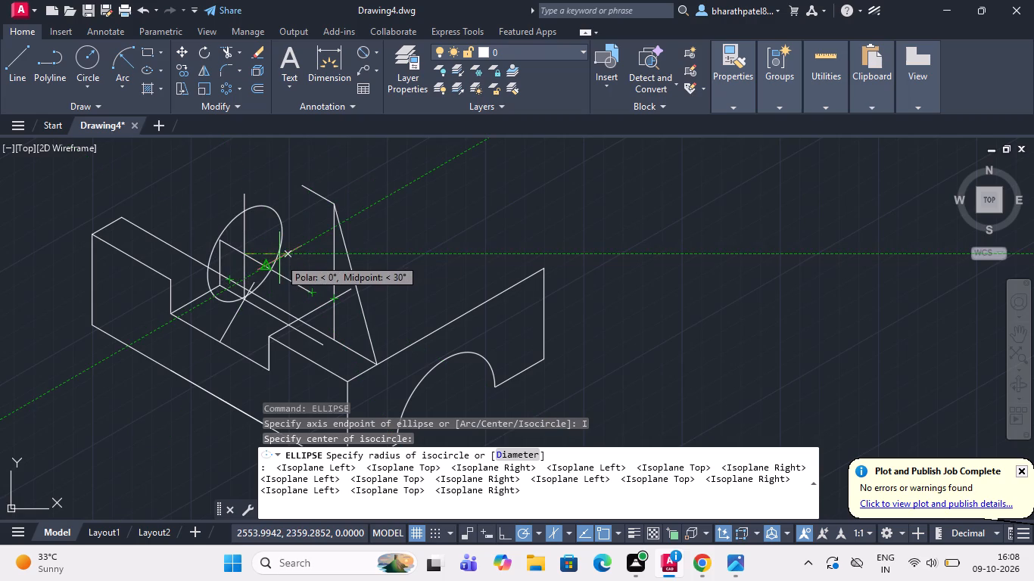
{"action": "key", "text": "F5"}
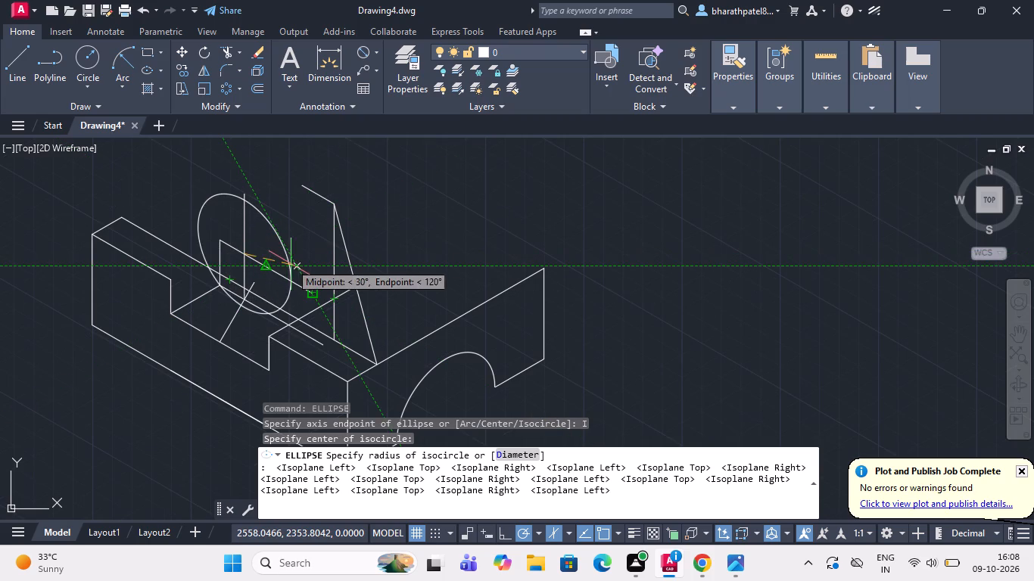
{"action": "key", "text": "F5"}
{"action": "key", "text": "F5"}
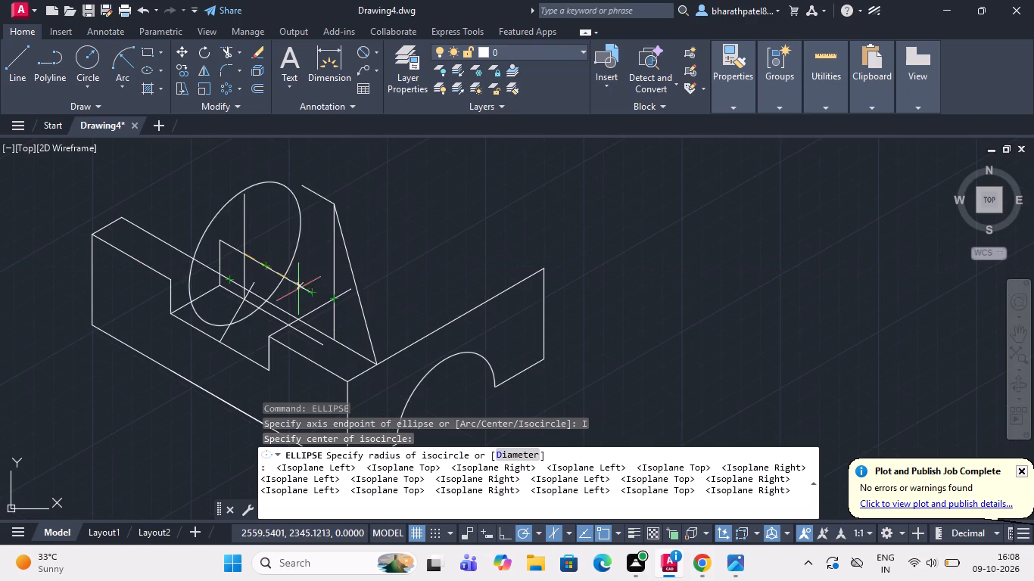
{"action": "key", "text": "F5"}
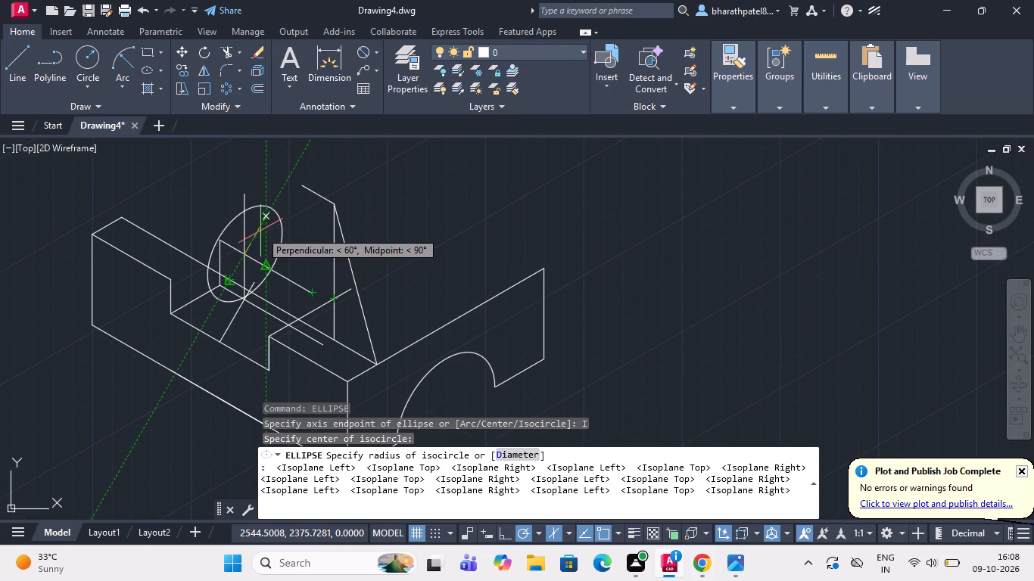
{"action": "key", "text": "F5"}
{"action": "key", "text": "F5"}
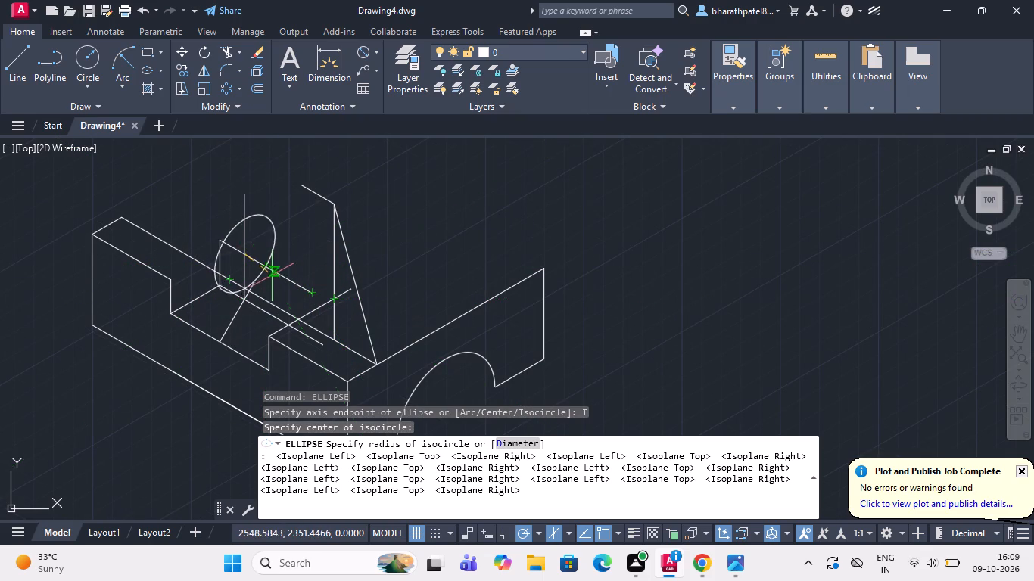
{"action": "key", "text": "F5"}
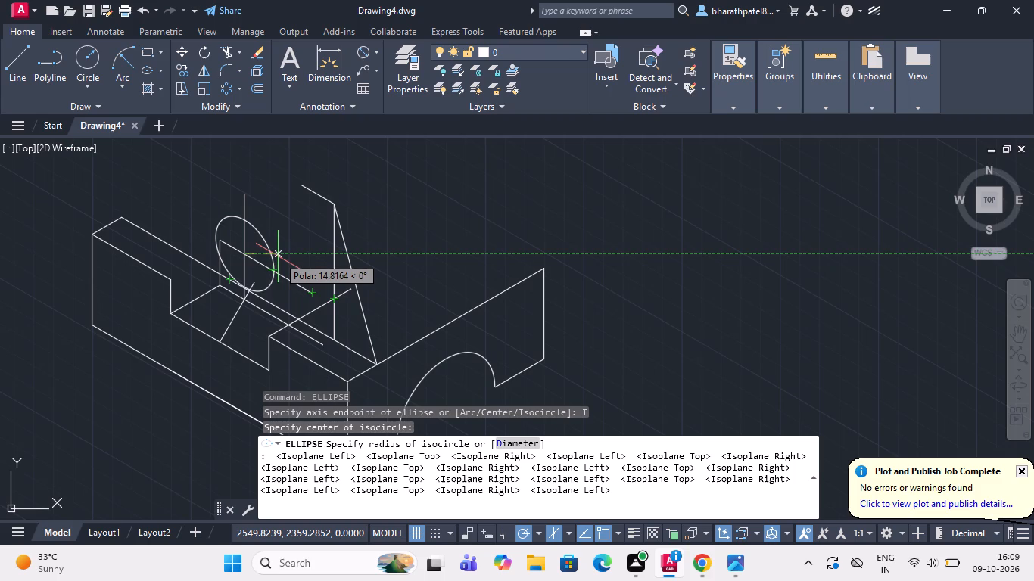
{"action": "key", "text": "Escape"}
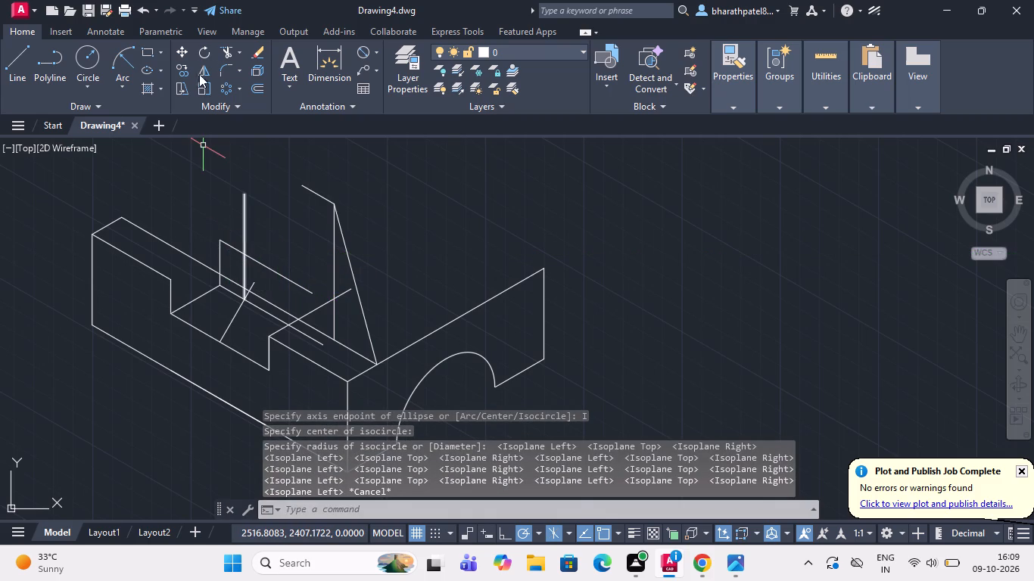
Trim away the 47-unit vertical line, the upper 330° line above the notch, and the 60° line crossing the notch.
{"action": "left_click", "coordinate": [225, 52]}
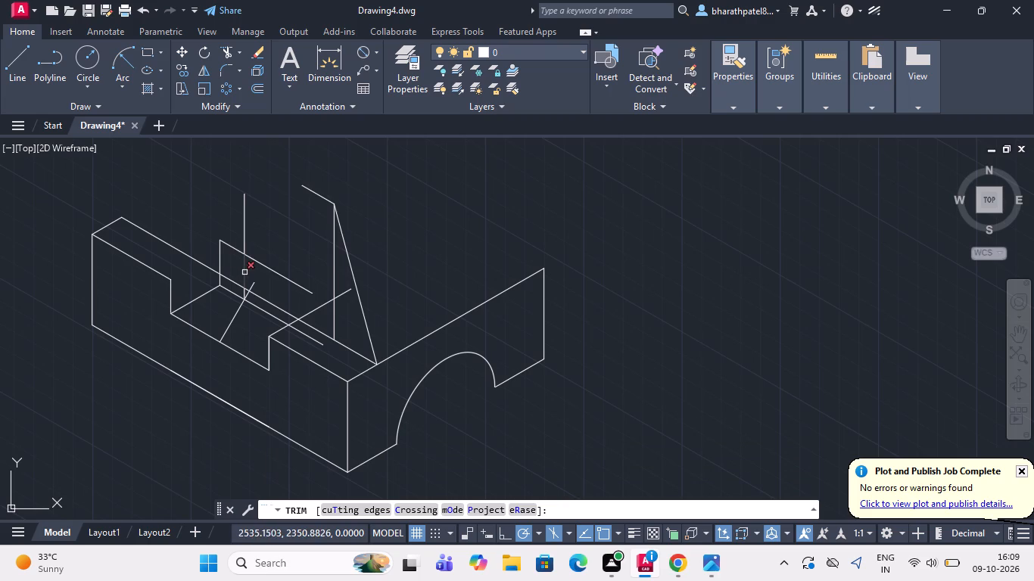
{"action": "left_click", "coordinate": [244, 272]}
{"action": "double_click", "coordinate": [239, 247]}
{"action": "left_click", "coordinate": [238, 262]}
{"action": "left_click_drag", "start_coordinate": [259, 270], "coordinate": [263, 262]}
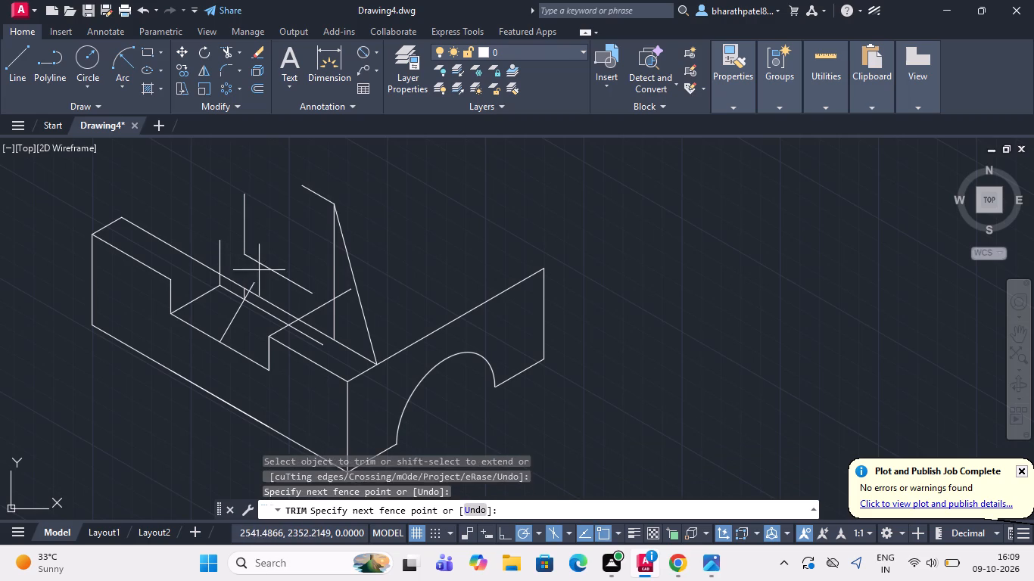
{"action": "left_click_drag", "start_coordinate": [263, 262], "coordinate": [273, 231]}
{"action": "left_click_drag", "start_coordinate": [248, 228], "coordinate": [216, 218]}
{"action": "scroll", "coordinate": [244, 307], "scroll_direction": "up", "scroll_amount": 4}
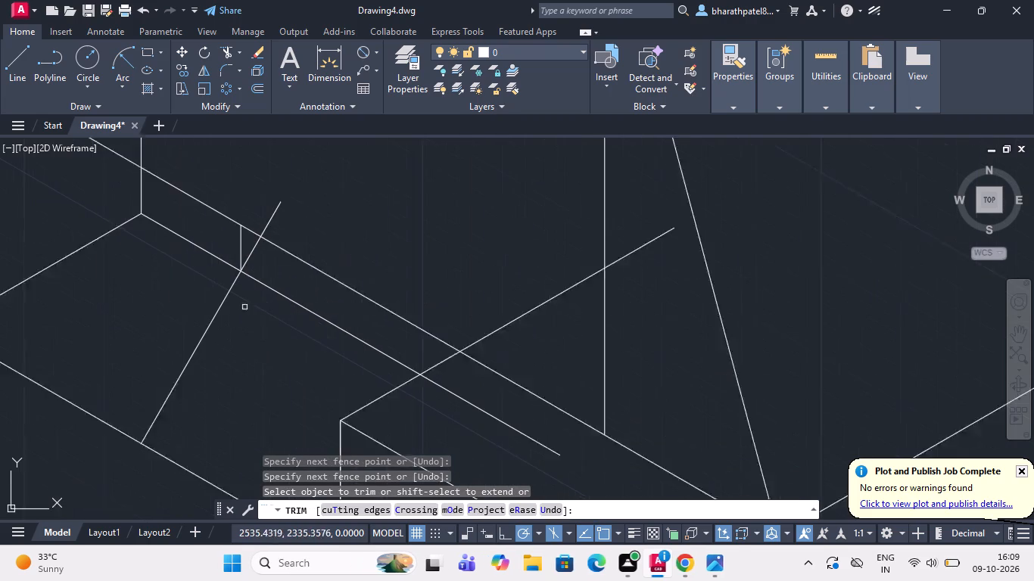
{"action": "left_click_drag", "start_coordinate": [207, 188], "coordinate": [276, 252]}
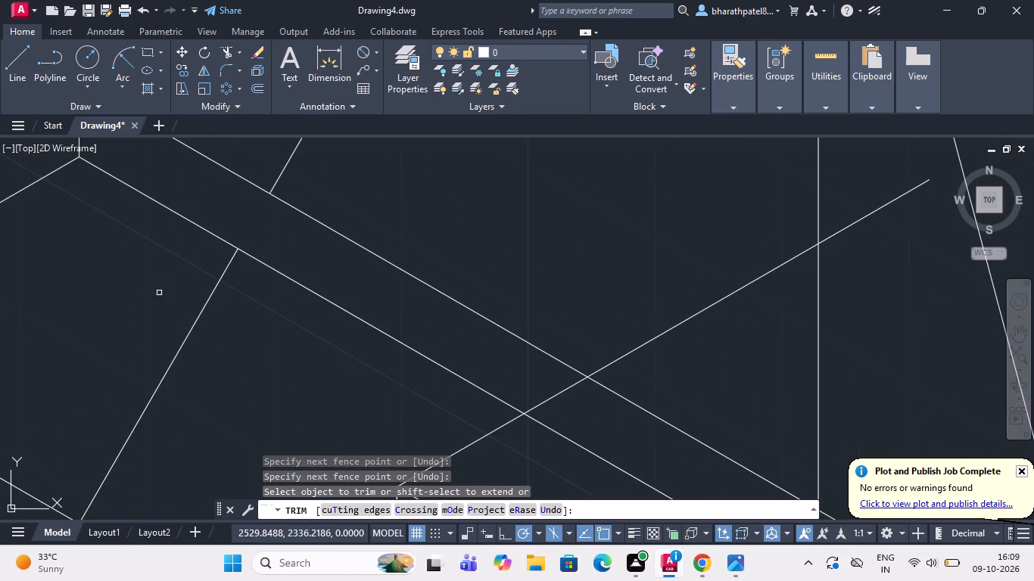
{"action": "left_click_drag", "start_coordinate": [151, 289], "coordinate": [241, 363]}
{"action": "left_click_drag", "start_coordinate": [260, 160], "coordinate": [324, 203]}
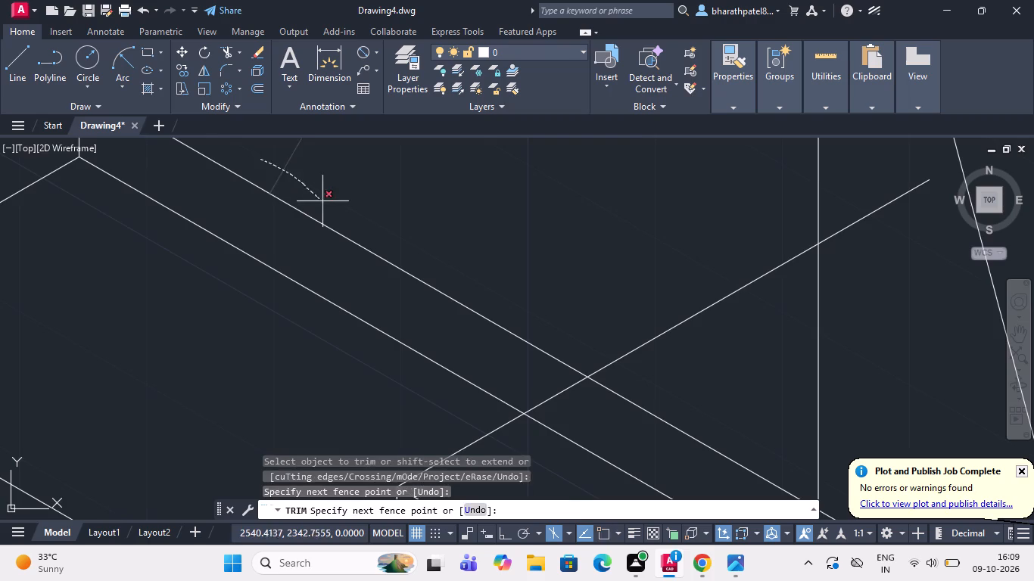
{"action": "left_click_drag", "start_coordinate": [324, 203], "coordinate": [325, 204]}
Trim the section of the rear top edge that spans the notch opening.
{"action": "scroll", "coordinate": [323, 201], "scroll_direction": "down", "scroll_amount": 5}
{"action": "scroll", "coordinate": [307, 169], "scroll_direction": "up", "scroll_amount": 1}
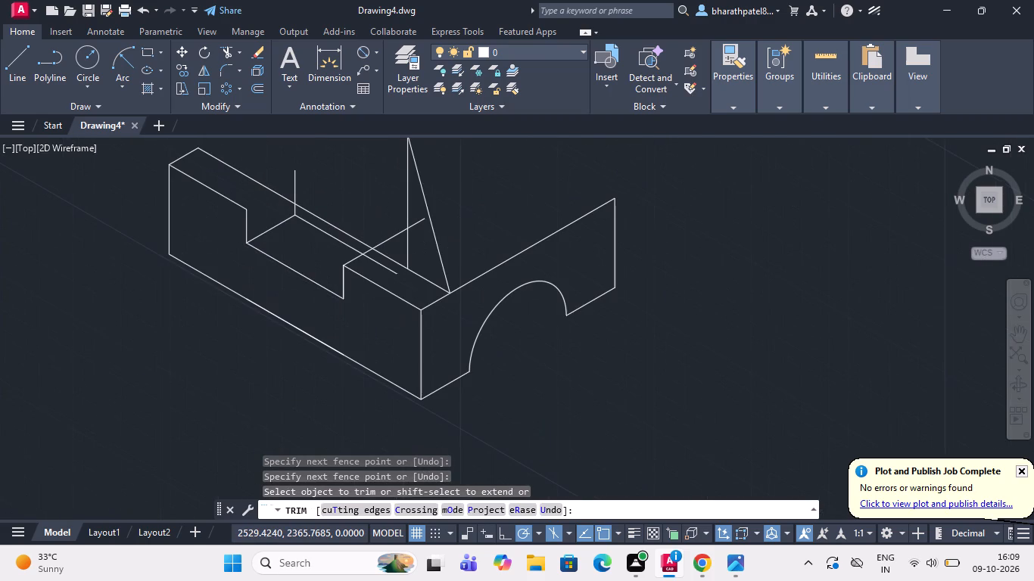
{"action": "double_click", "coordinate": [315, 215]}
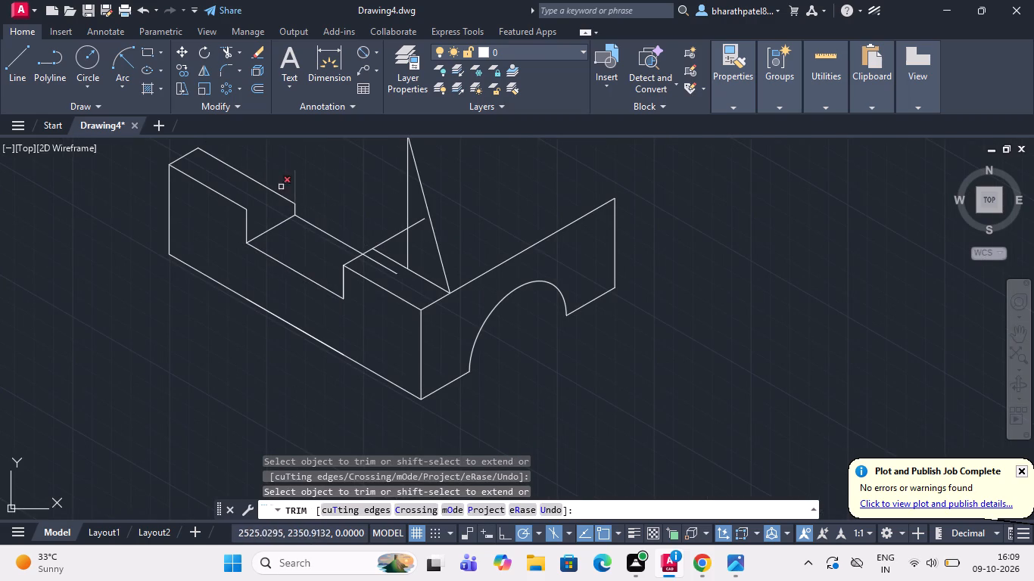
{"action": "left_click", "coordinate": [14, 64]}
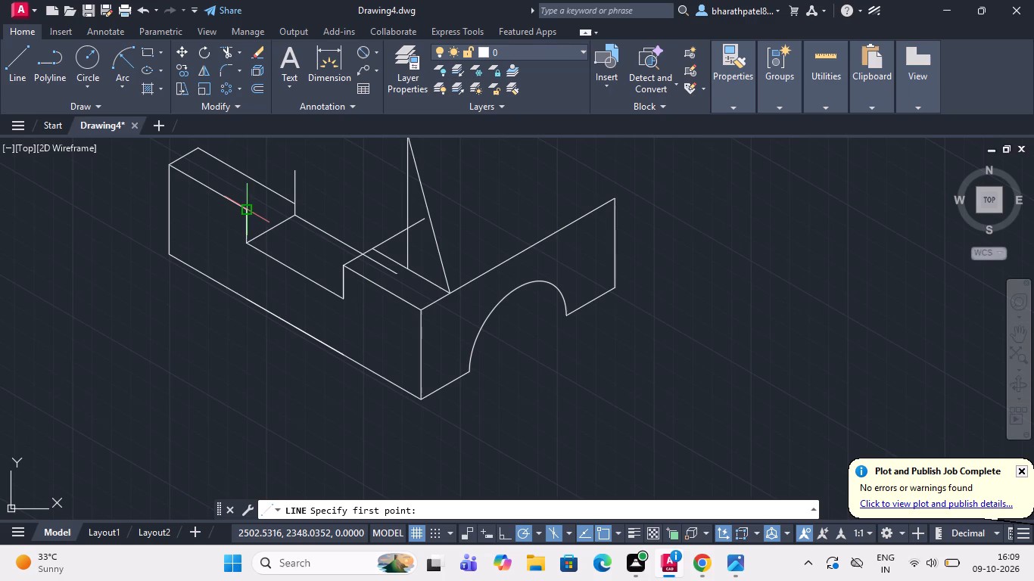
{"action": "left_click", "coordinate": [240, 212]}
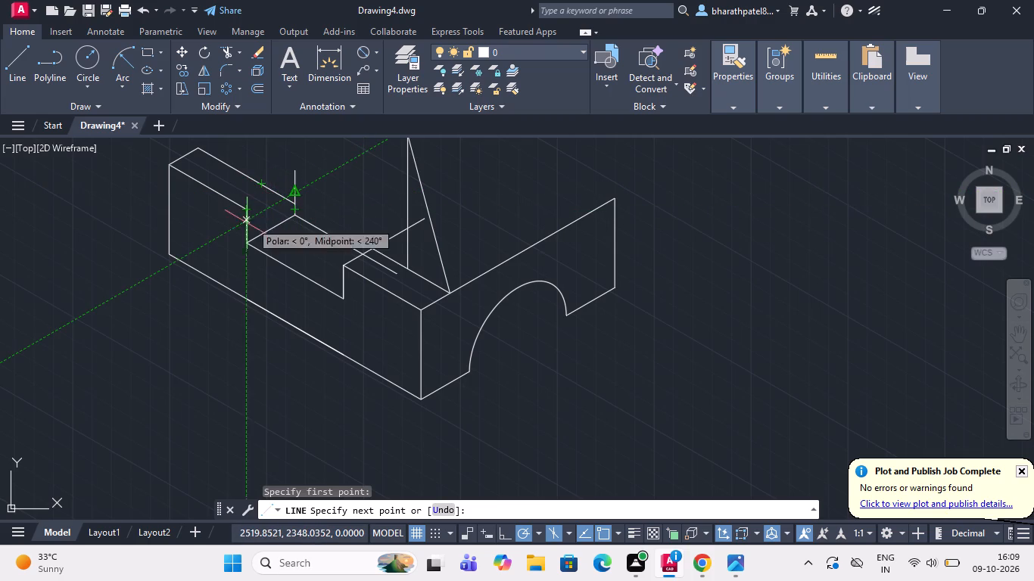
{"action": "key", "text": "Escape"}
Trim away the short leftover 330° line segment on the top face beside the notch.
{"action": "scroll", "coordinate": [300, 234], "scroll_direction": "down", "scroll_amount": 3}
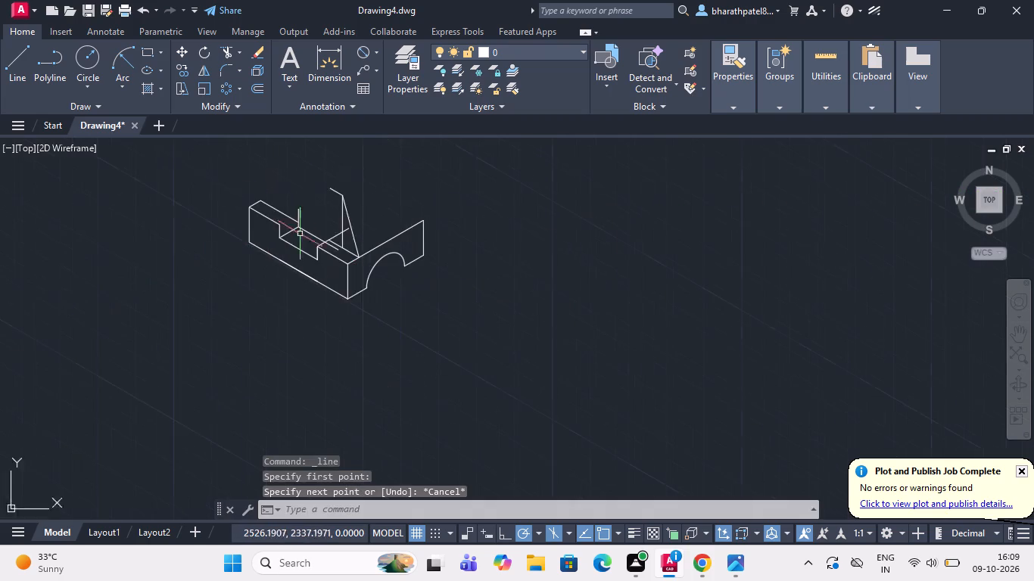
{"action": "scroll", "coordinate": [322, 190], "scroll_direction": "up", "scroll_amount": 3}
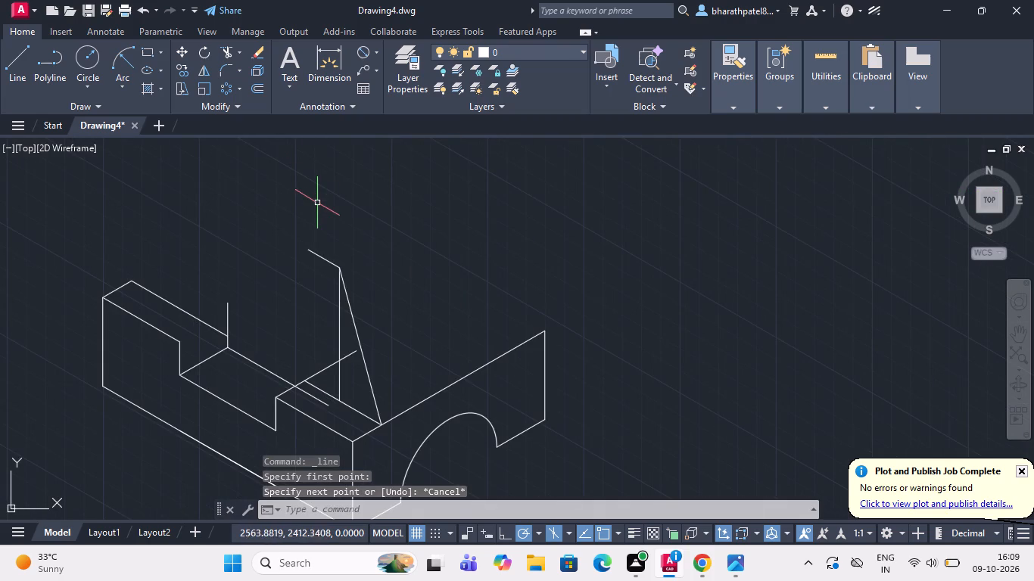
{"action": "scroll", "coordinate": [318, 206], "scroll_direction": "down", "scroll_amount": 2}
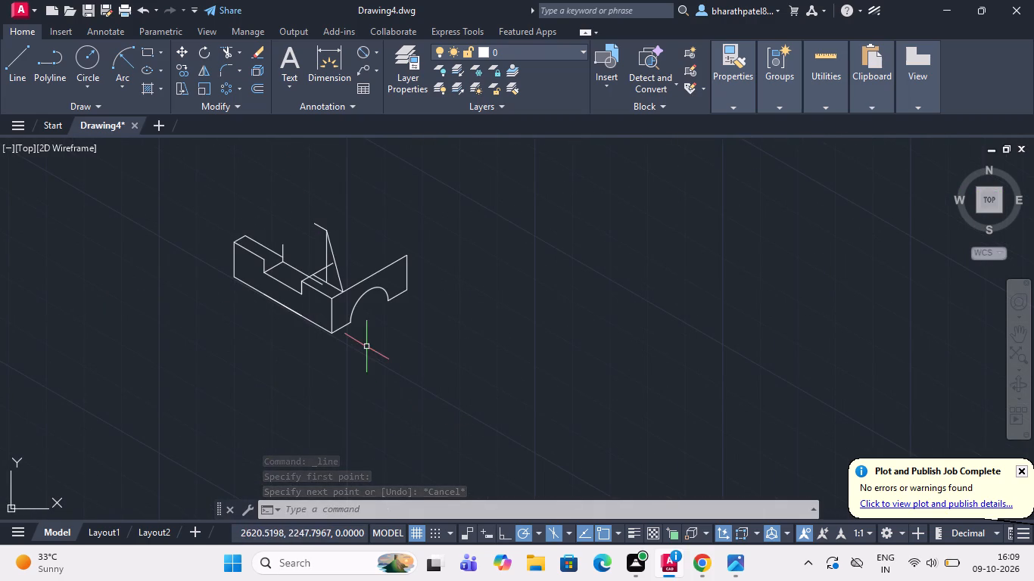
{"action": "left_click", "coordinate": [220, 48]}
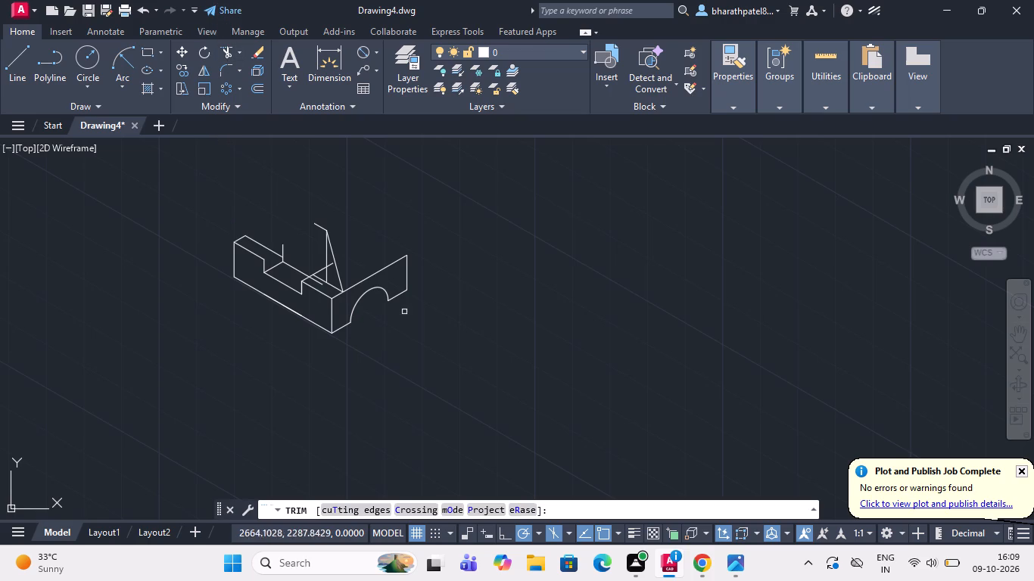
{"action": "scroll", "coordinate": [392, 395], "scroll_direction": "up", "scroll_amount": 1}
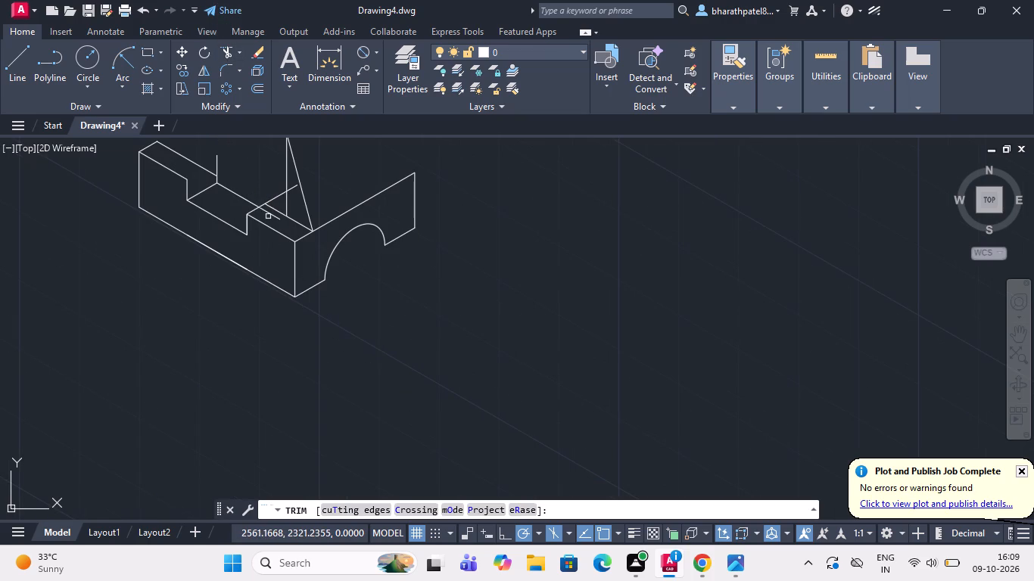
{"action": "left_click", "coordinate": [272, 213]}
{"action": "scroll", "coordinate": [254, 263], "scroll_direction": "down", "scroll_amount": 2}
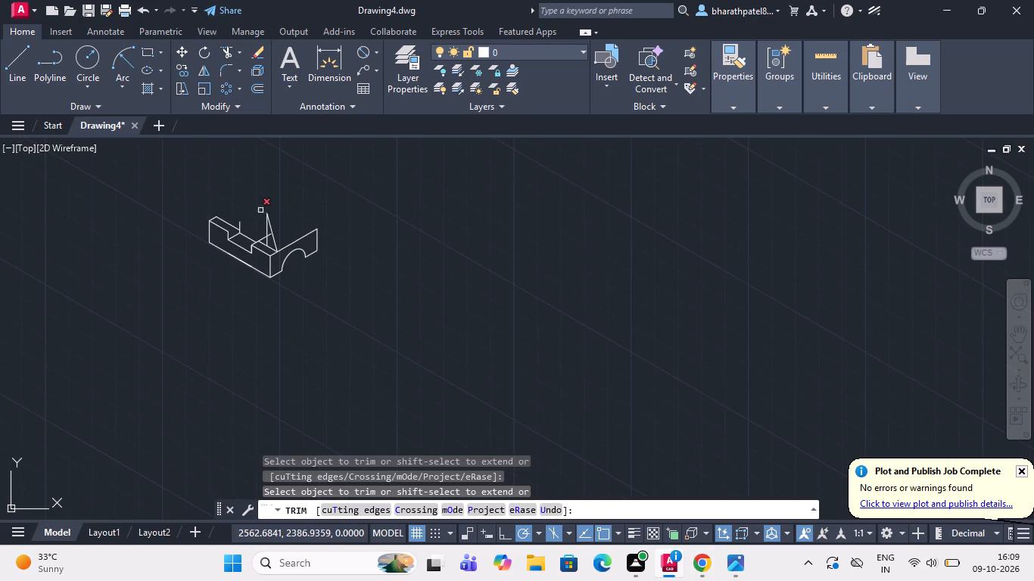
{"action": "scroll", "coordinate": [260, 205], "scroll_direction": "up", "scroll_amount": 2}
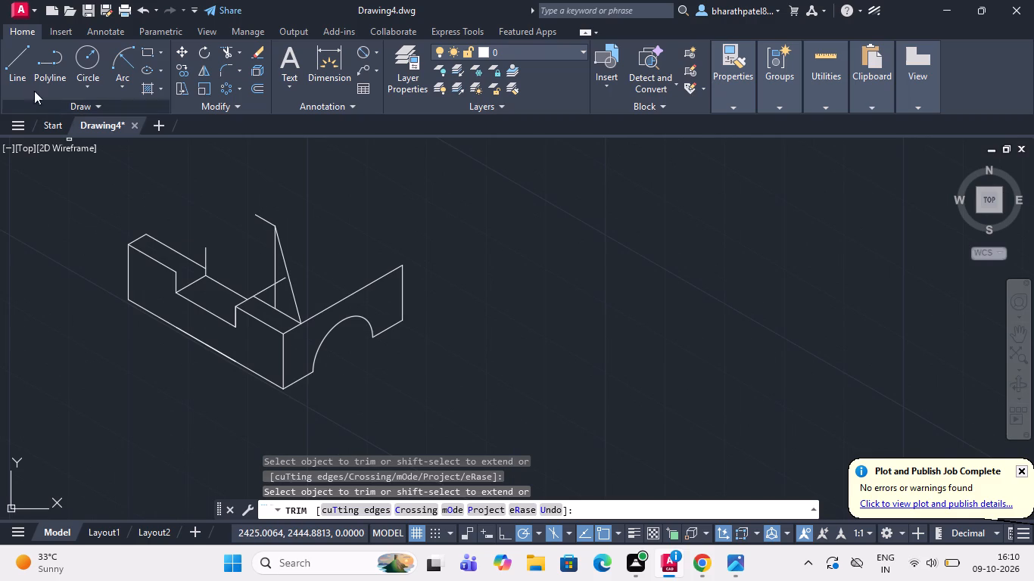
Draw connected lines from the notch floor's front corner: 25 back along the floor edge, 20 vertically up, and 20 at 330°.
{"action": "left_click", "coordinate": [14, 65]}
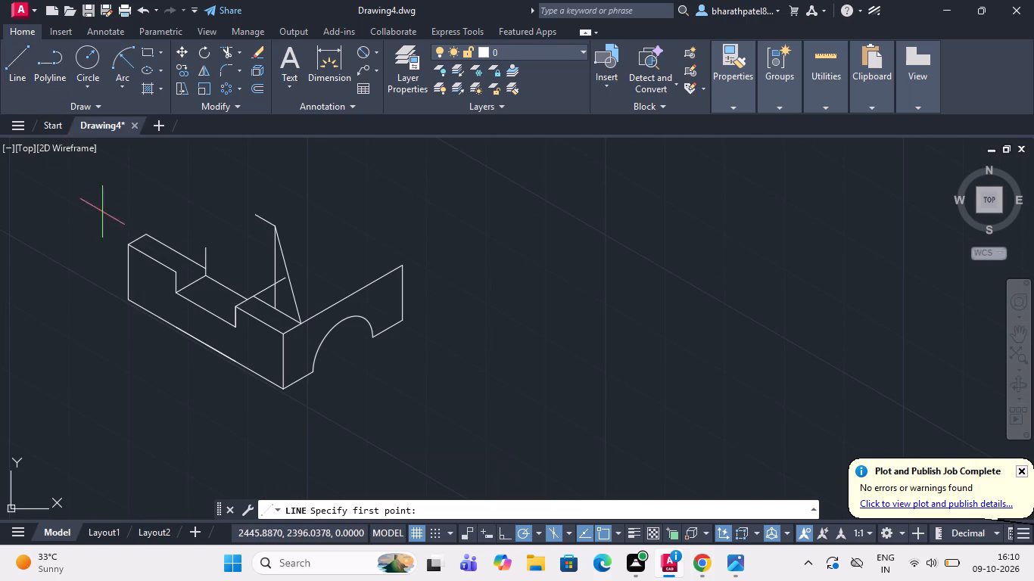
{"action": "left_click", "coordinate": [179, 291]}
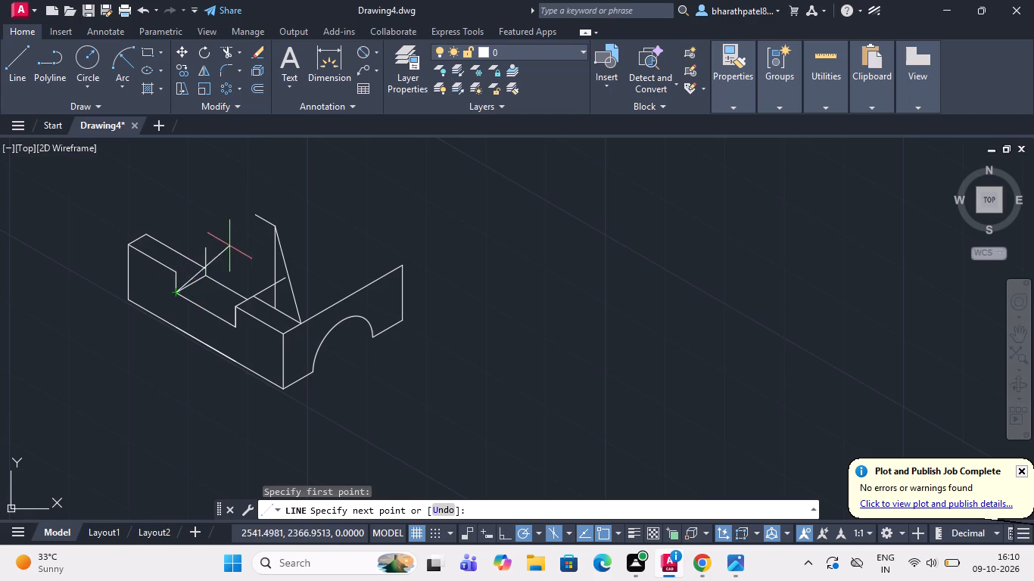
{"action": "type", "text": "25"}
{"action": "key", "text": "Return"}
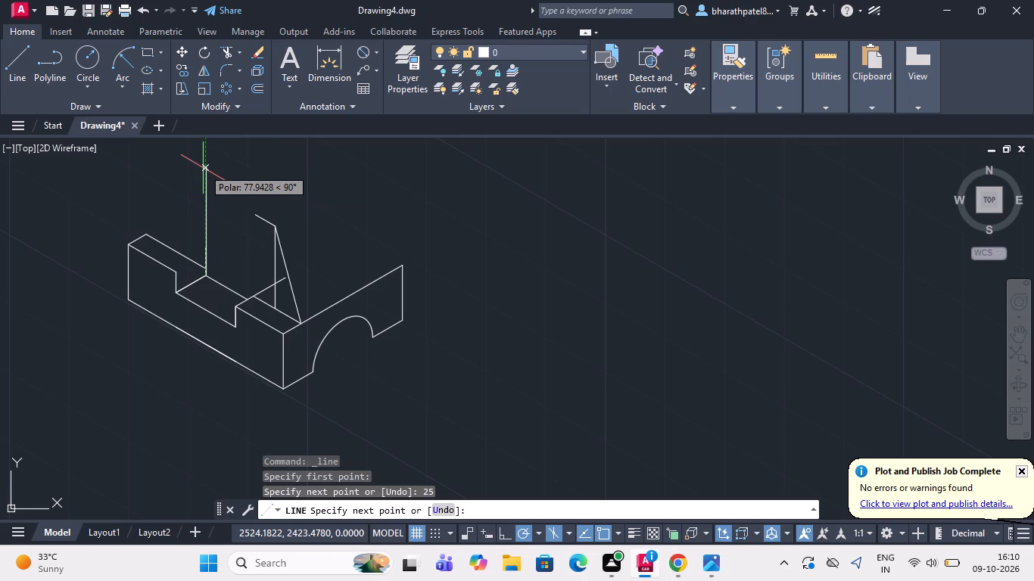
{"action": "key", "text": "2"}
{"action": "key", "text": "0"}
{"action": "key", "text": "Return"}
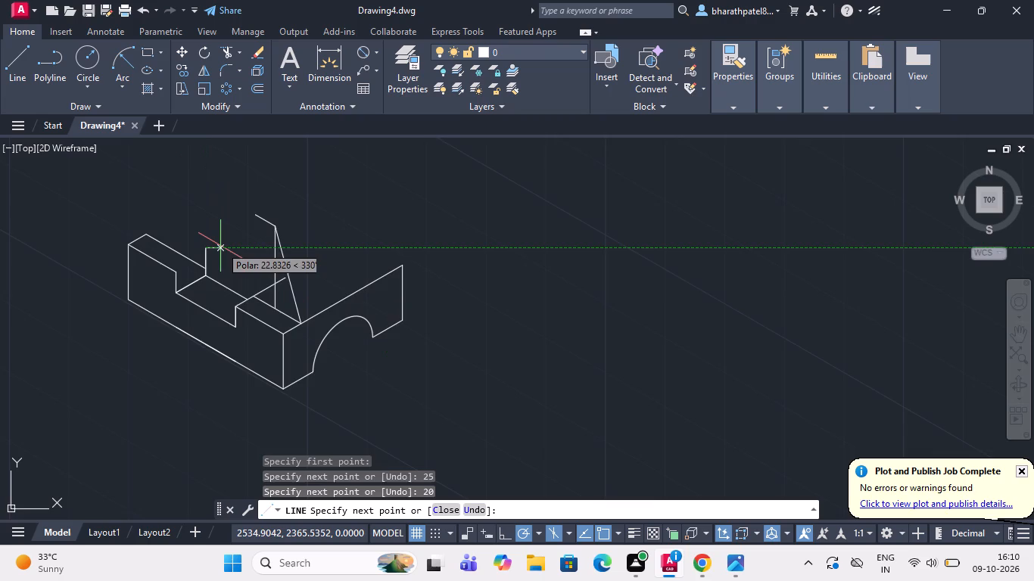
{"action": "scroll", "coordinate": [220, 246], "scroll_direction": "up", "scroll_amount": 3}
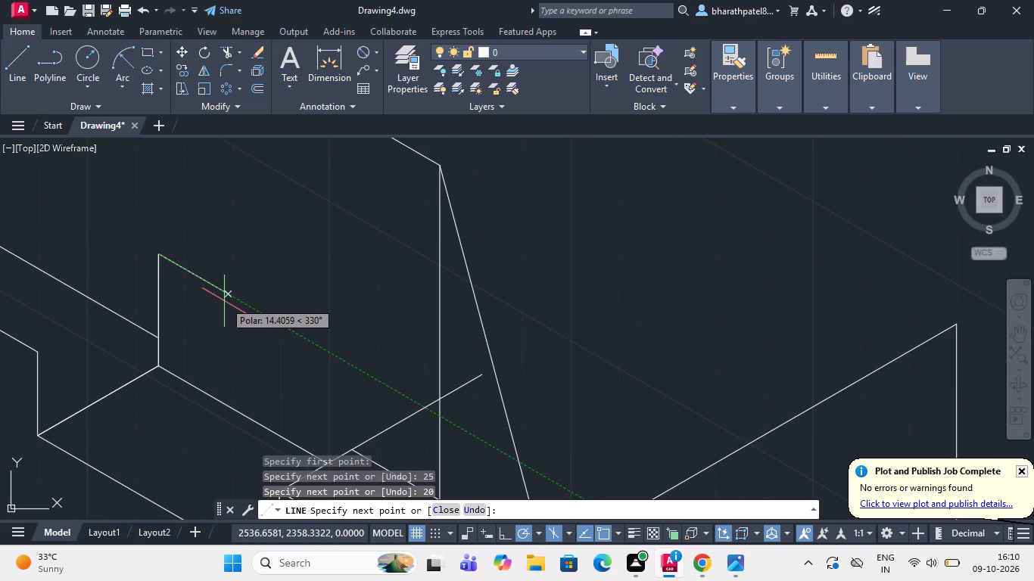
{"action": "type", "text": "20"}
{"action": "key", "text": "Return"}
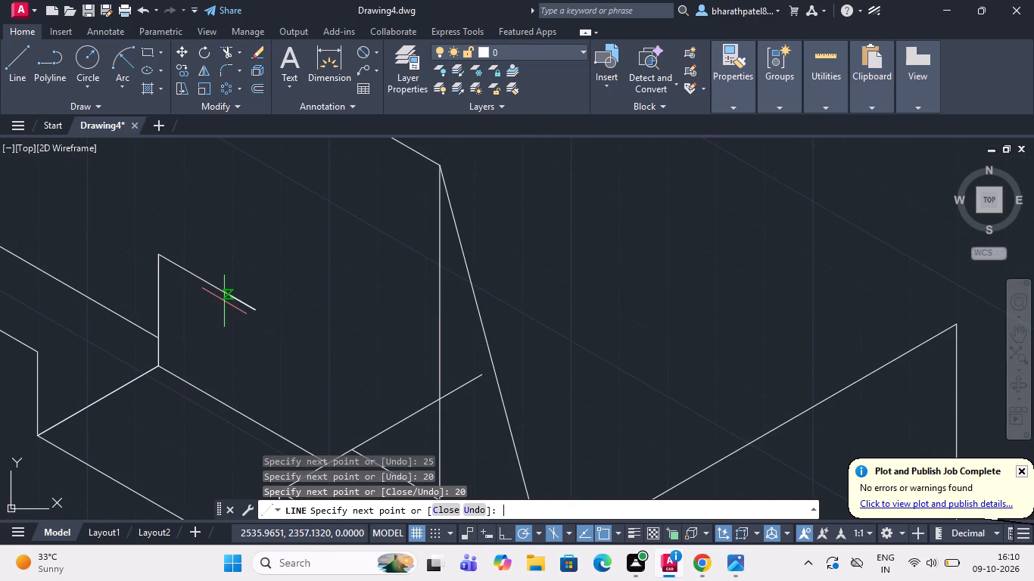
{"action": "key", "text": "Escape"}
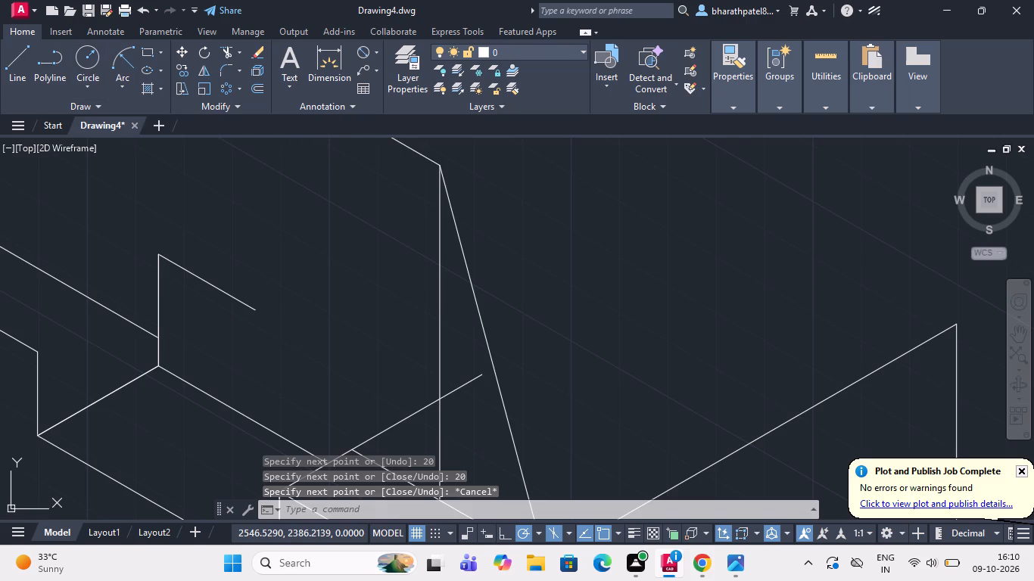
Draw a left-isoplane isocircle of diameter 30 centred on the free end of the new 20-unit 330° line.
{"action": "type", "text": "ell"}
{"action": "key", "text": "Return"}
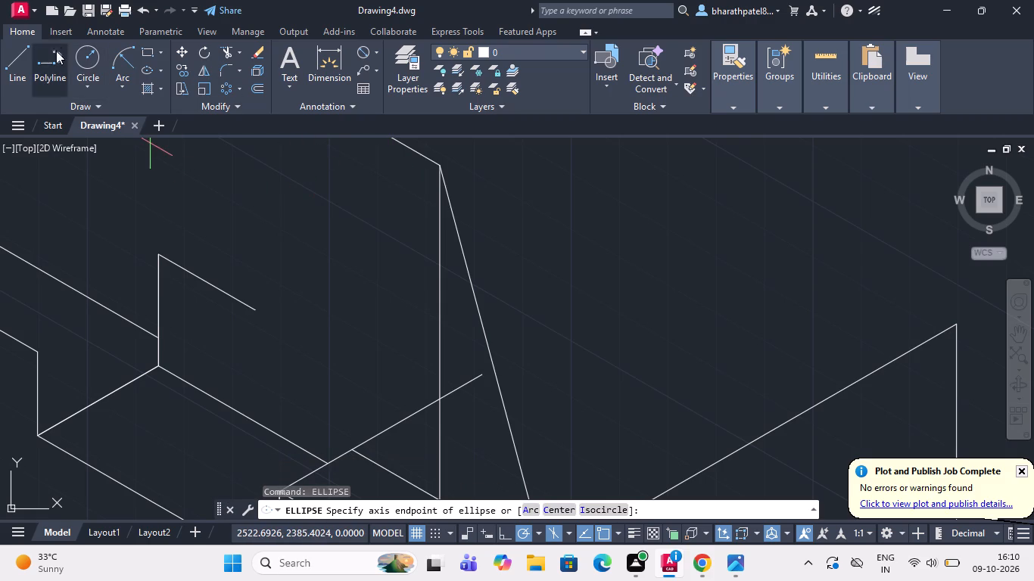
{"action": "left_click", "coordinate": [590, 508]}
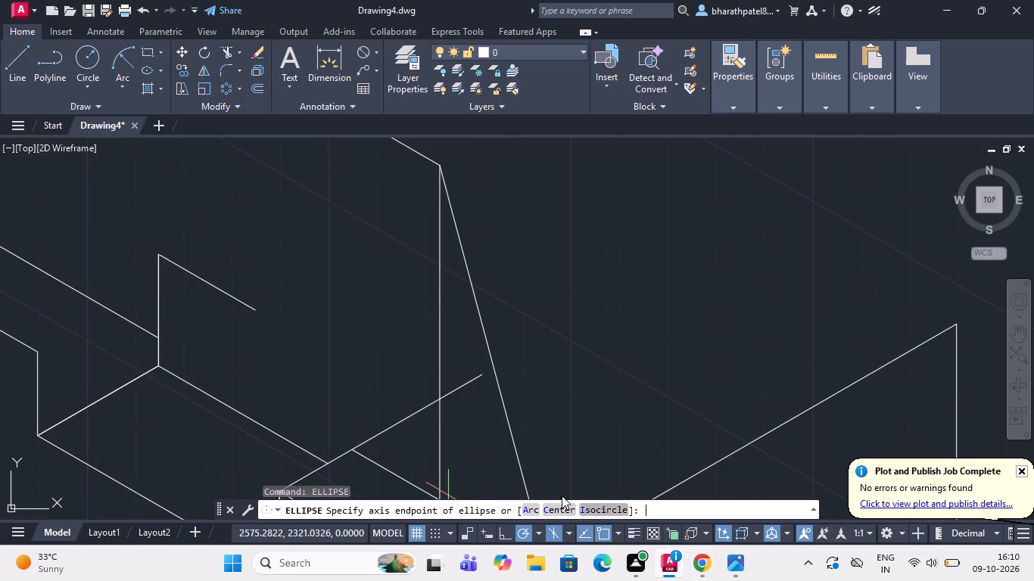
{"action": "left_click", "coordinate": [251, 313]}
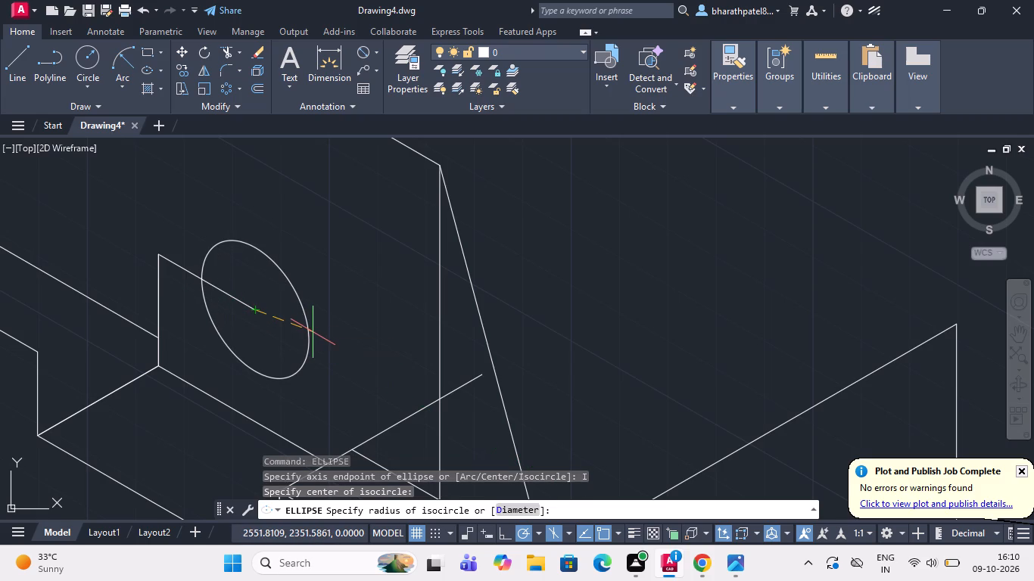
{"action": "key", "text": "F5"}
{"action": "key", "text": "F5"}
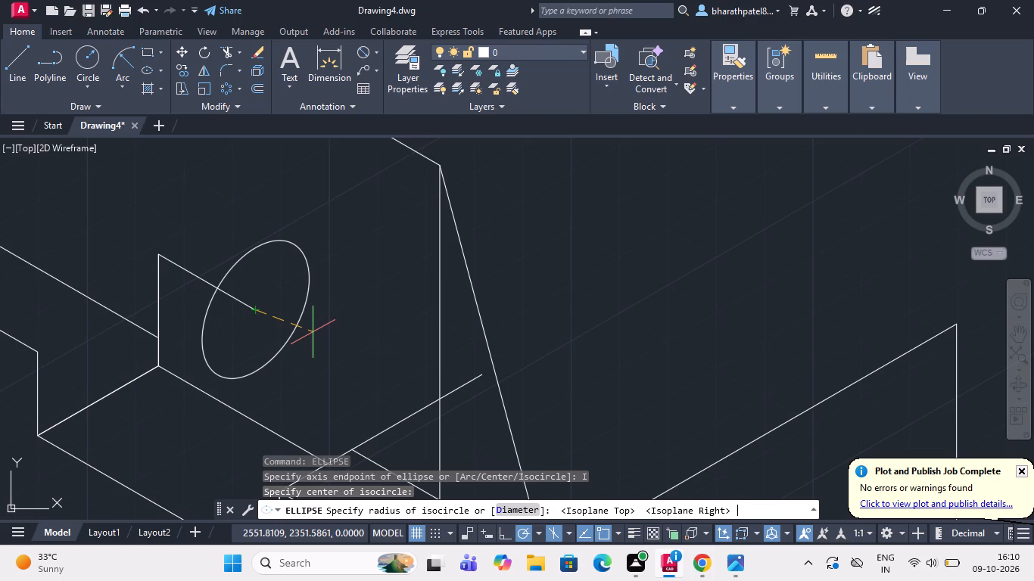
{"action": "key", "text": "F5"}
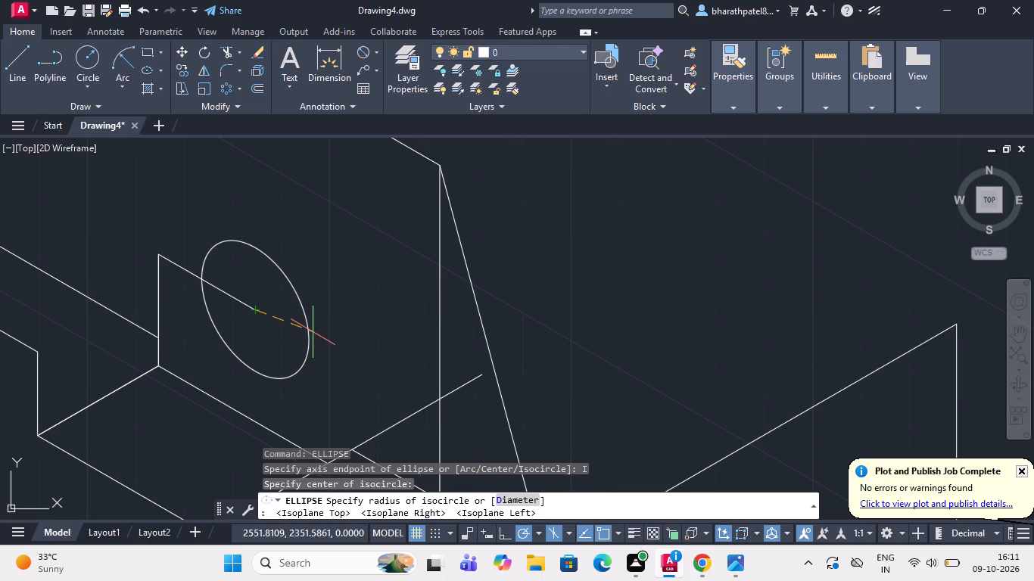
{"action": "left_click", "coordinate": [506, 502]}
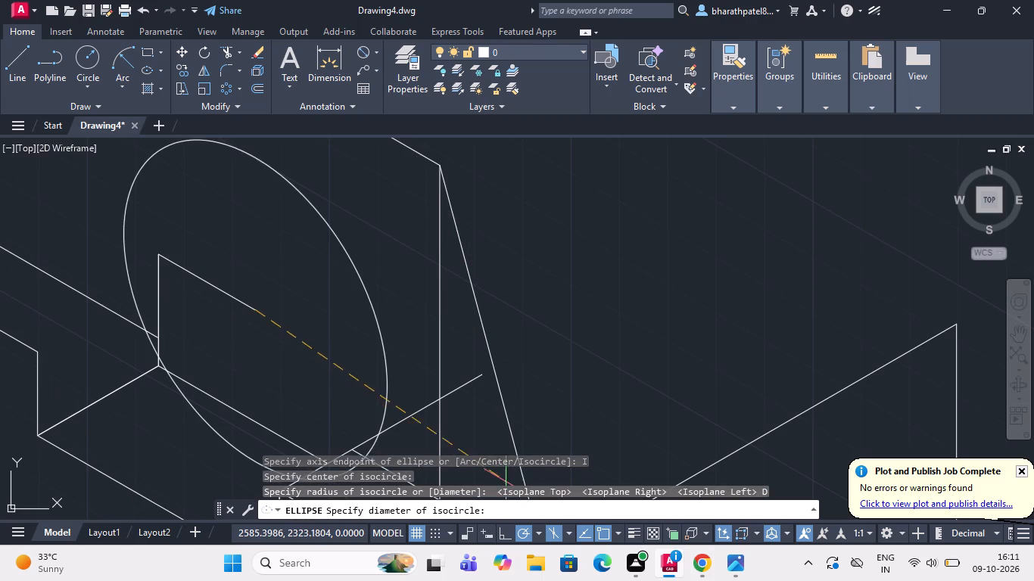
{"action": "type", "text": "30"}
{"action": "key", "text": "Return"}
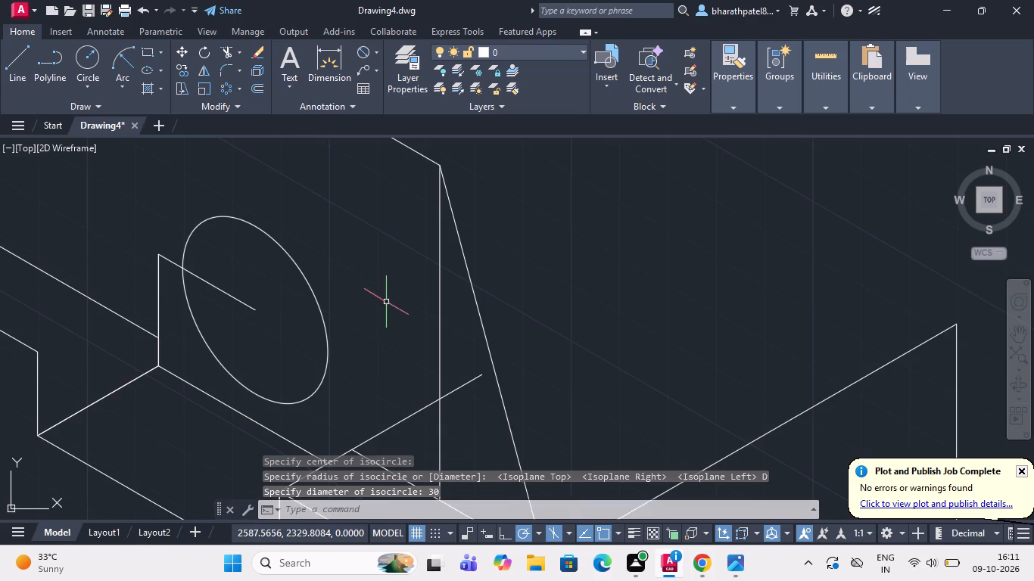
{"action": "scroll", "coordinate": [384, 284], "scroll_direction": "down", "scroll_amount": 1}
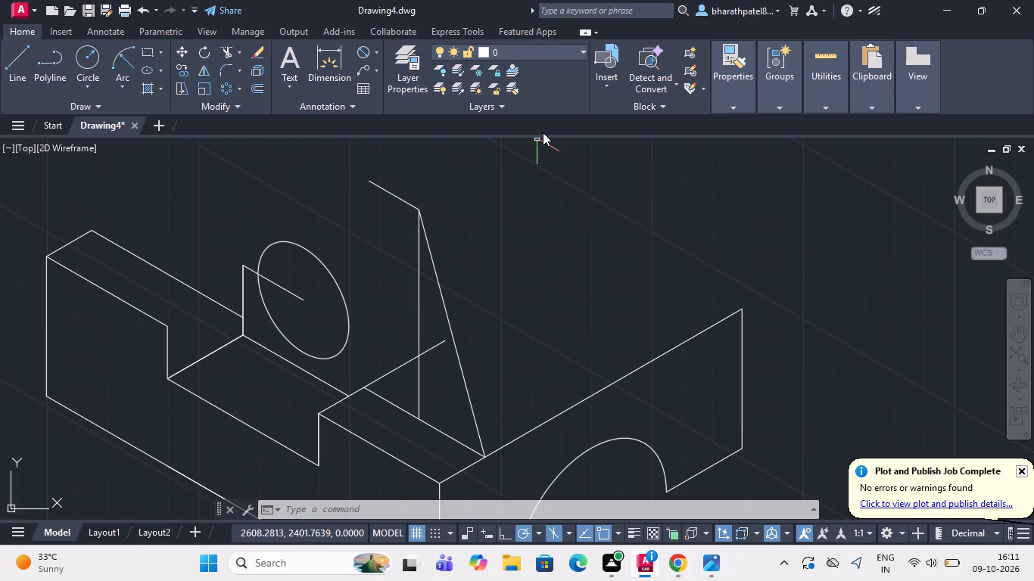
{"action": "scroll", "coordinate": [543, 131], "scroll_direction": "up", "scroll_amount": 3}
{"action": "scroll", "coordinate": [543, 131], "scroll_direction": "down", "scroll_amount": 2}
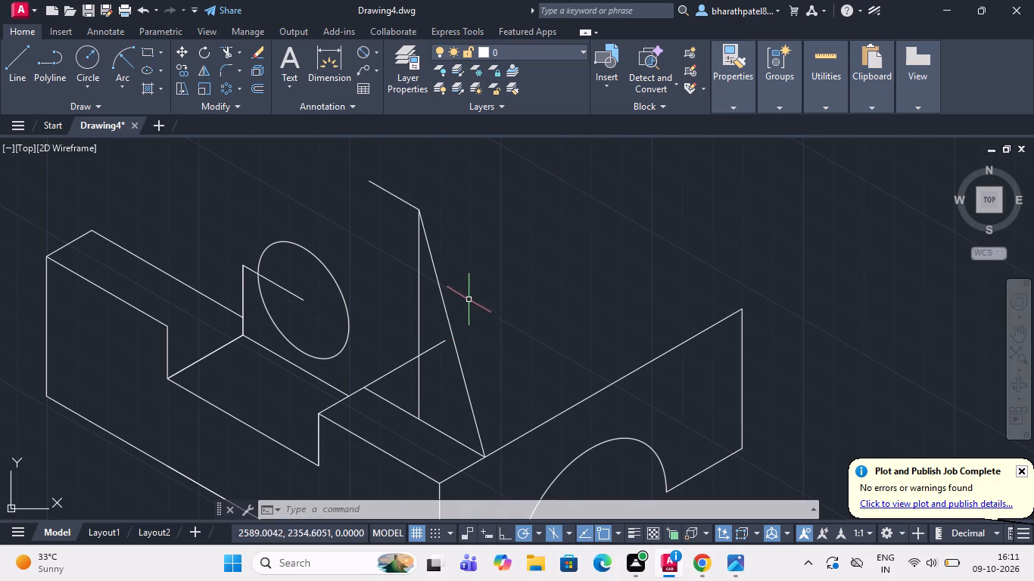
Draw two short joined lines forming a V in the empty space away from the block.
{"action": "scroll", "coordinate": [590, 399], "scroll_direction": "down", "scroll_amount": 2}
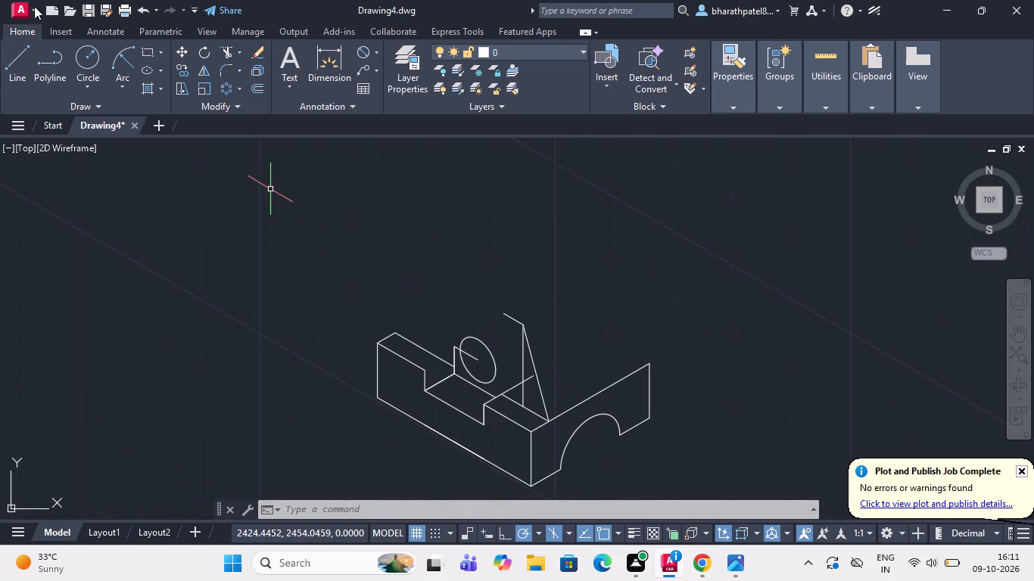
{"action": "left_click", "coordinate": [22, 54]}
{"action": "left_click", "coordinate": [151, 194]}
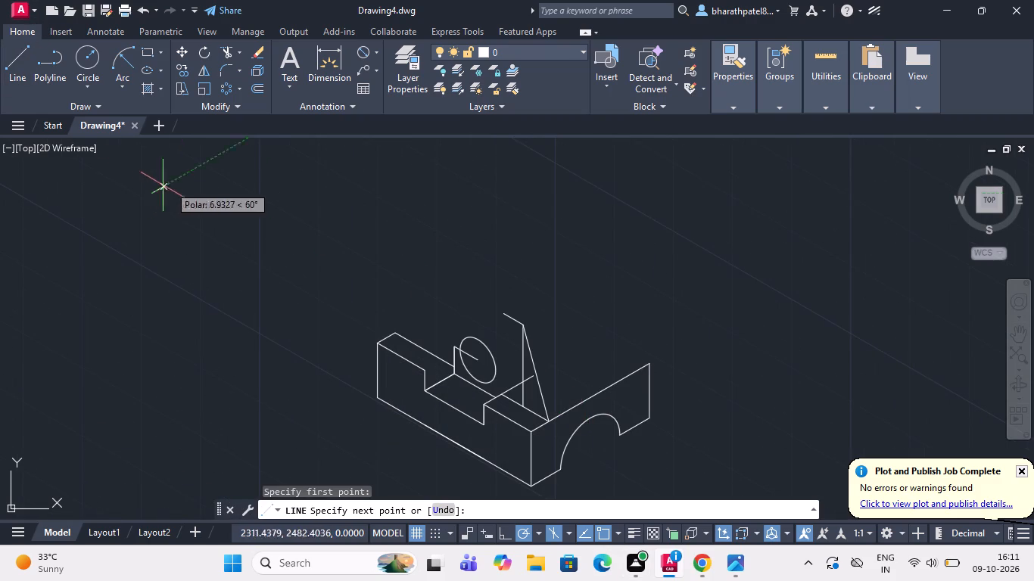
{"action": "left_click", "coordinate": [141, 225]}
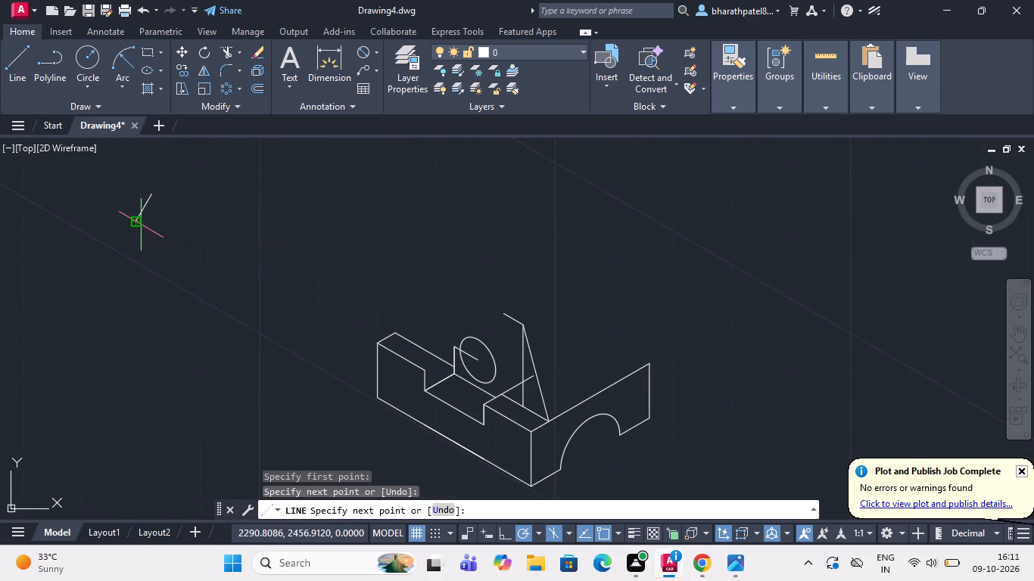
{"action": "left_click", "coordinate": [134, 219]}
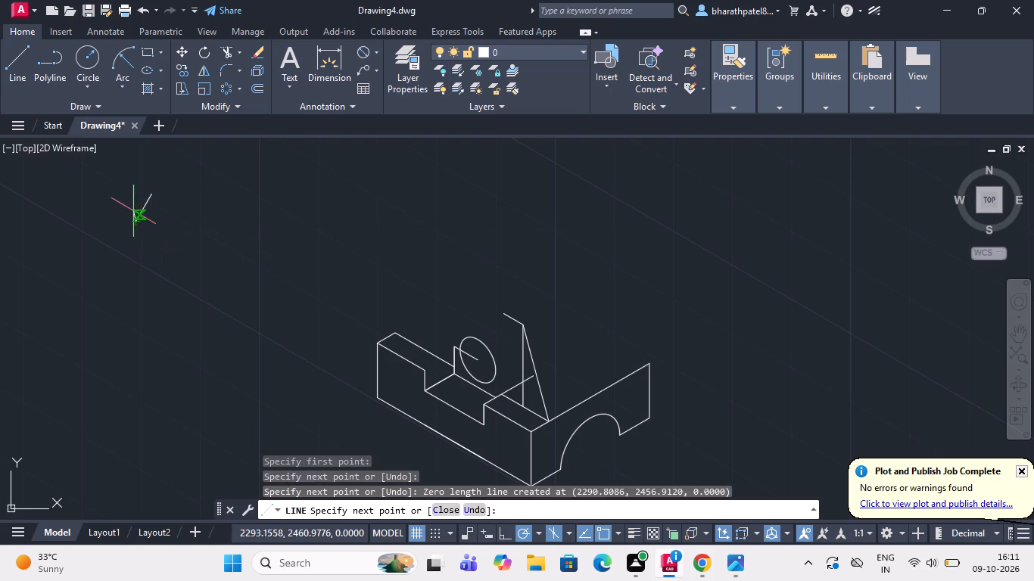
{"action": "left_click", "coordinate": [131, 206]}
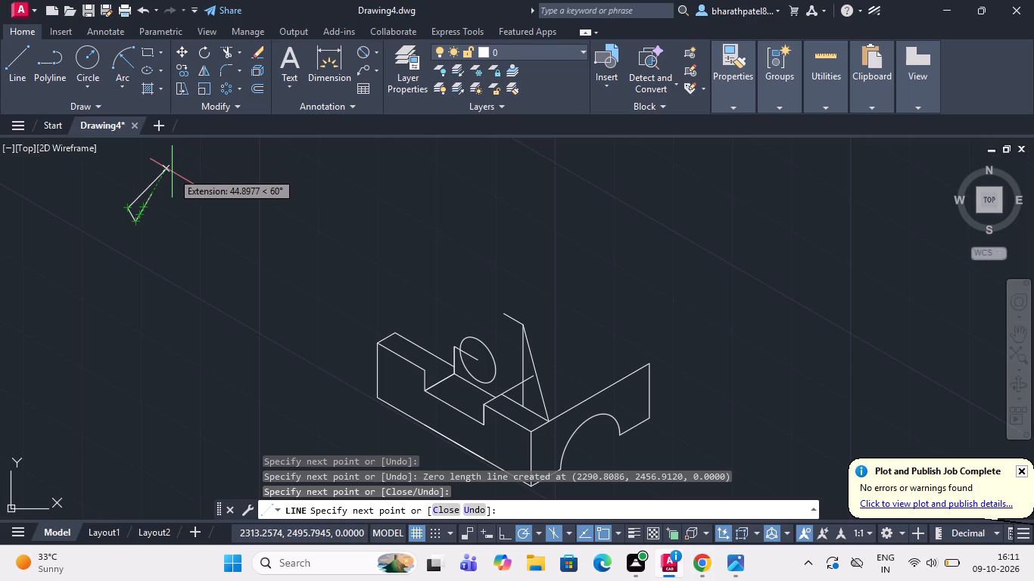
{"action": "key", "text": "Escape"}
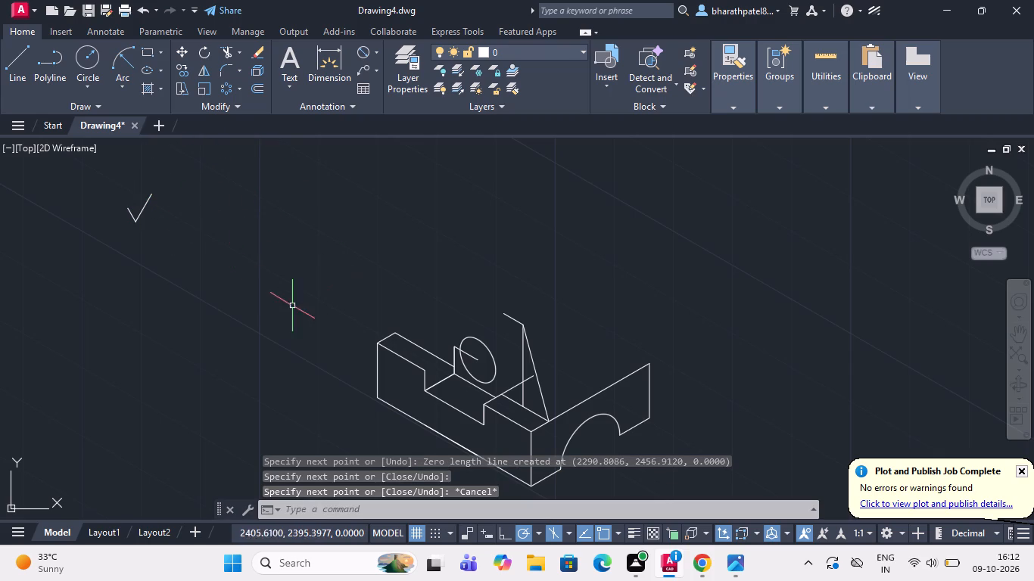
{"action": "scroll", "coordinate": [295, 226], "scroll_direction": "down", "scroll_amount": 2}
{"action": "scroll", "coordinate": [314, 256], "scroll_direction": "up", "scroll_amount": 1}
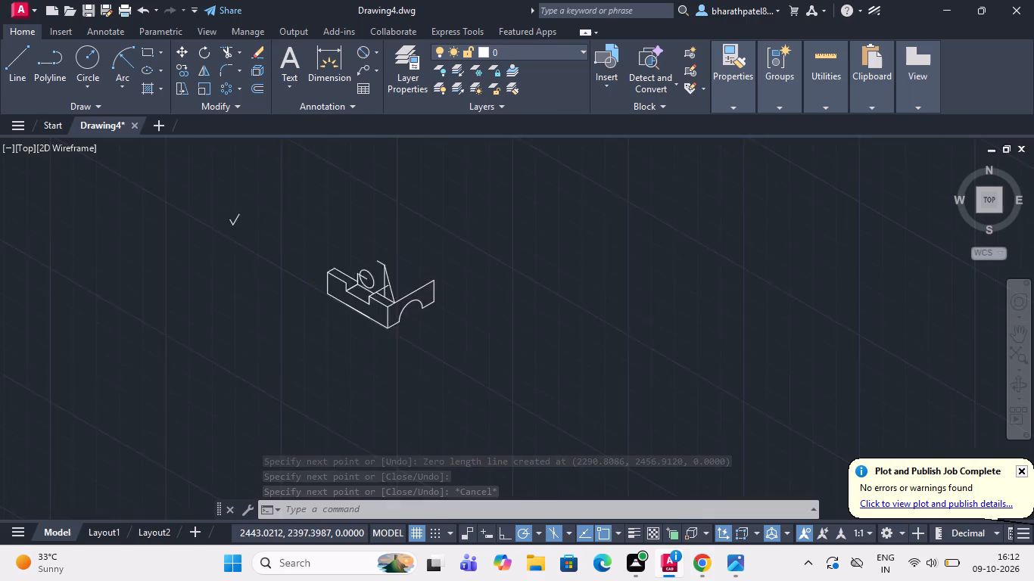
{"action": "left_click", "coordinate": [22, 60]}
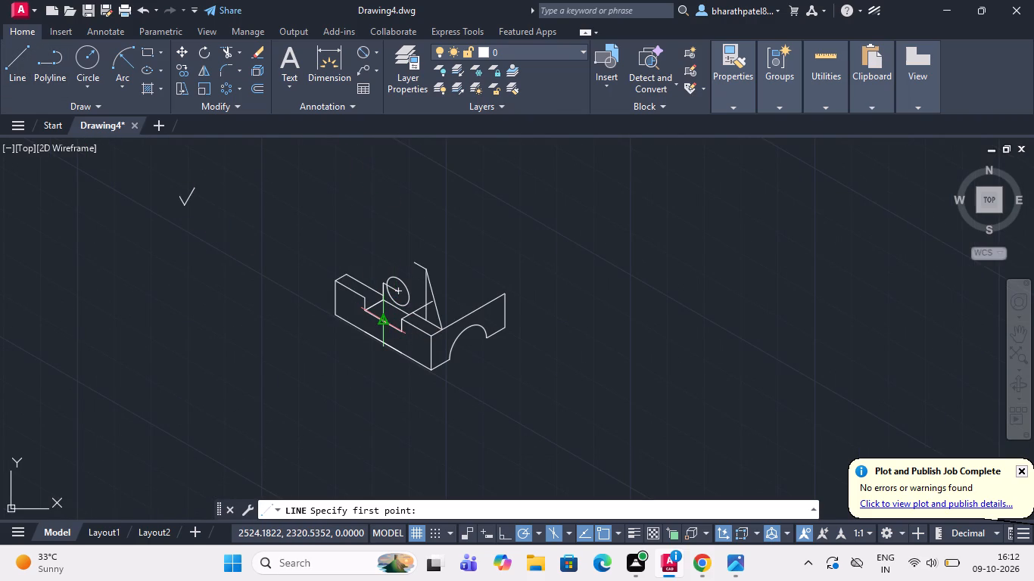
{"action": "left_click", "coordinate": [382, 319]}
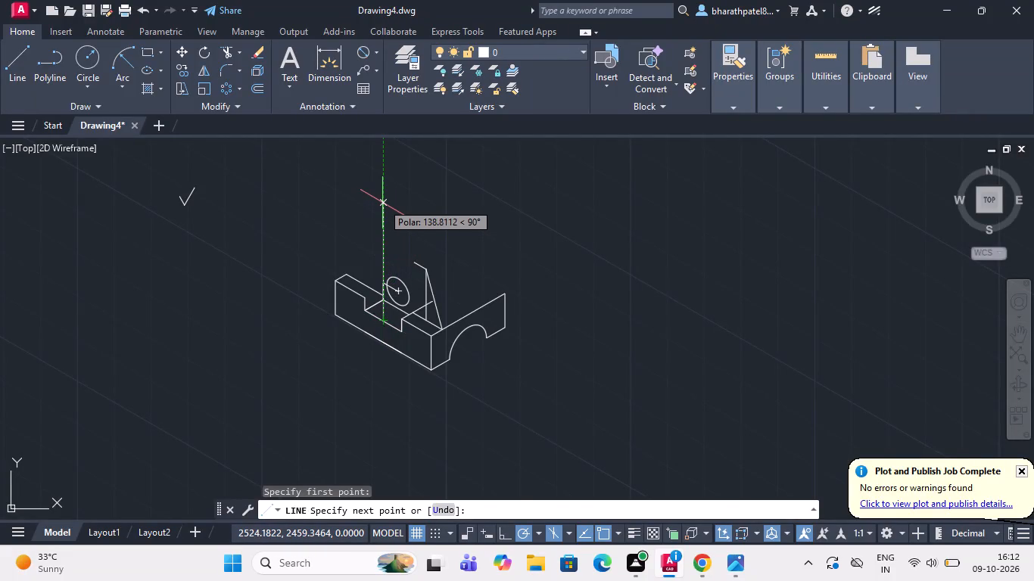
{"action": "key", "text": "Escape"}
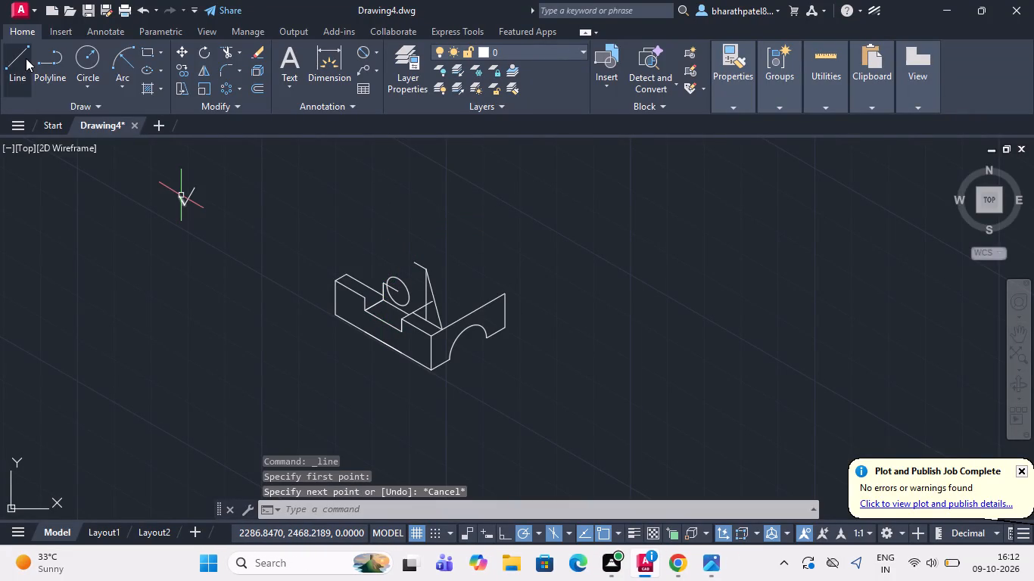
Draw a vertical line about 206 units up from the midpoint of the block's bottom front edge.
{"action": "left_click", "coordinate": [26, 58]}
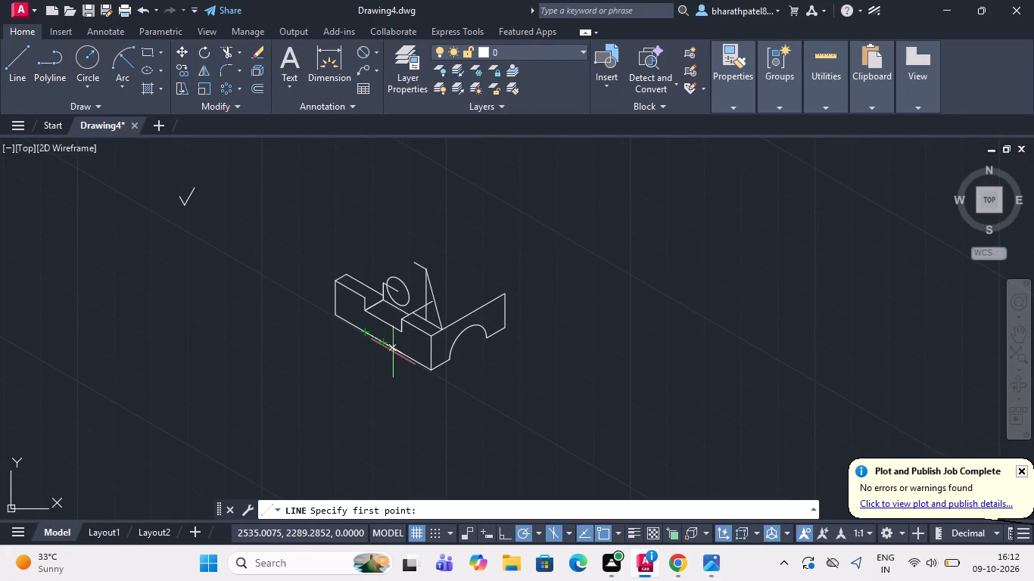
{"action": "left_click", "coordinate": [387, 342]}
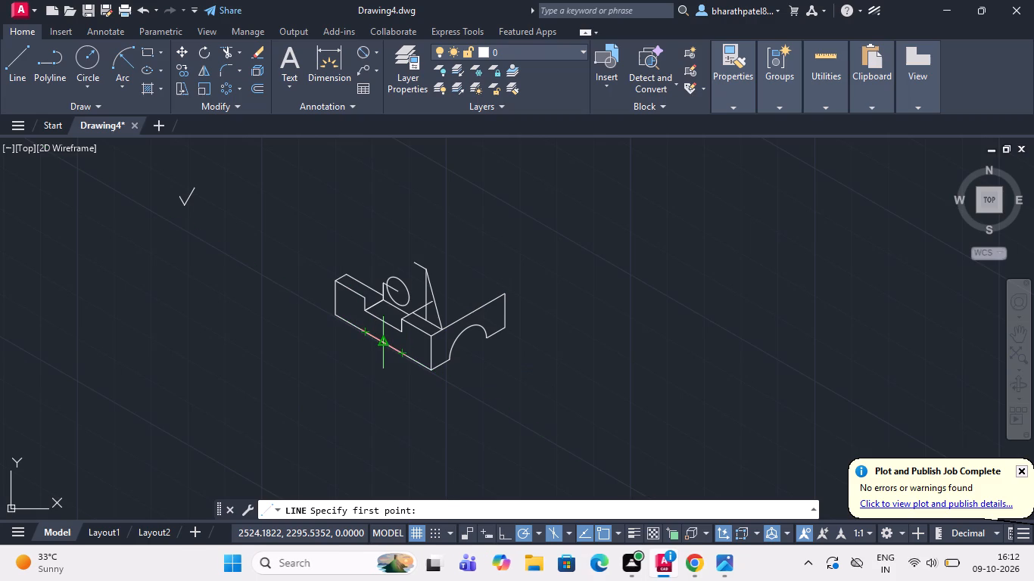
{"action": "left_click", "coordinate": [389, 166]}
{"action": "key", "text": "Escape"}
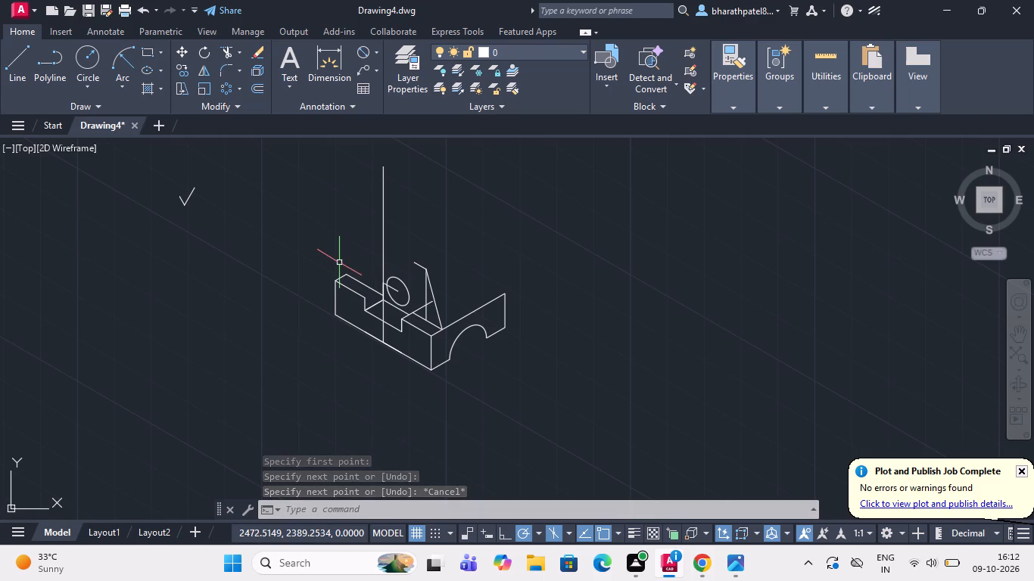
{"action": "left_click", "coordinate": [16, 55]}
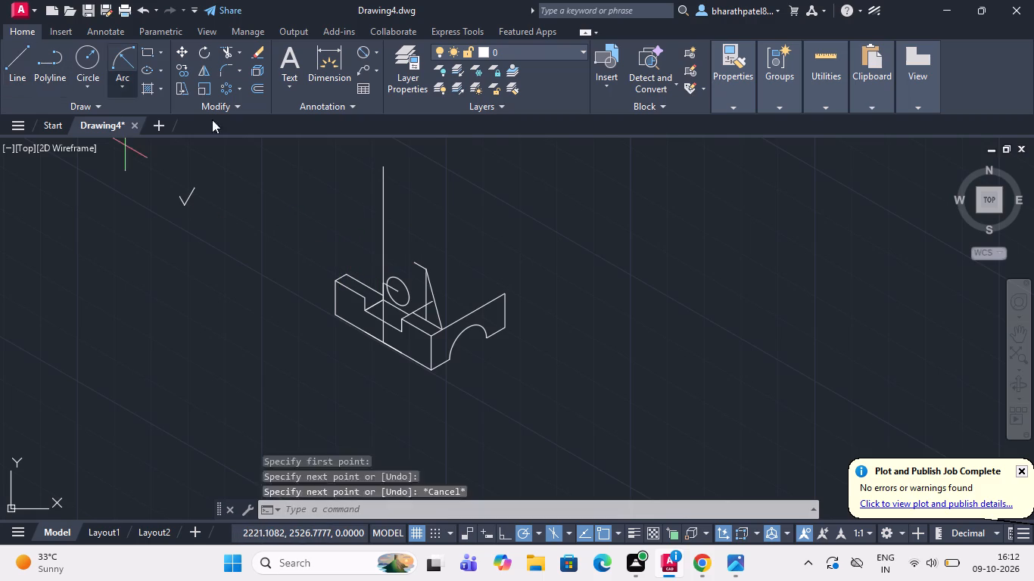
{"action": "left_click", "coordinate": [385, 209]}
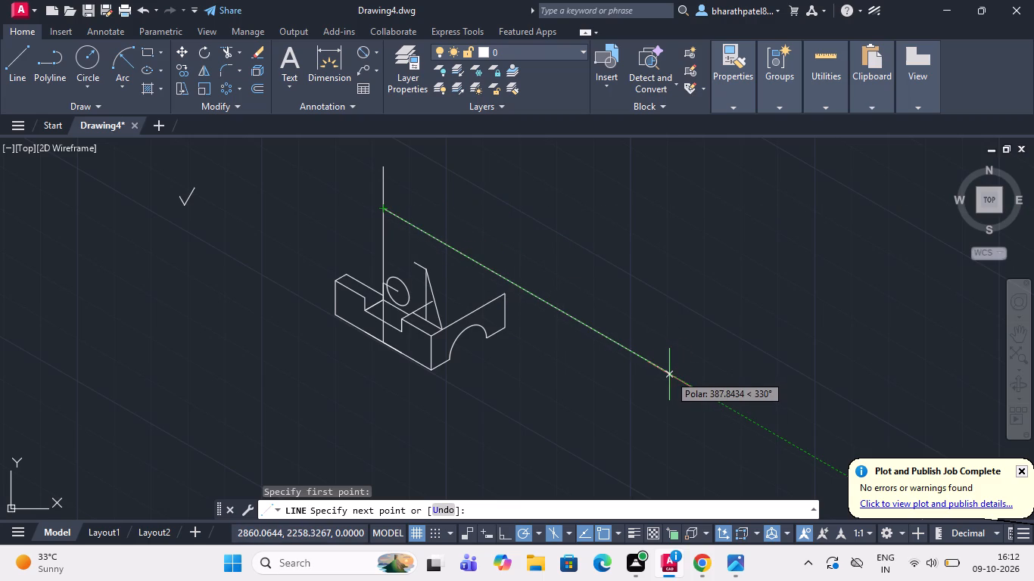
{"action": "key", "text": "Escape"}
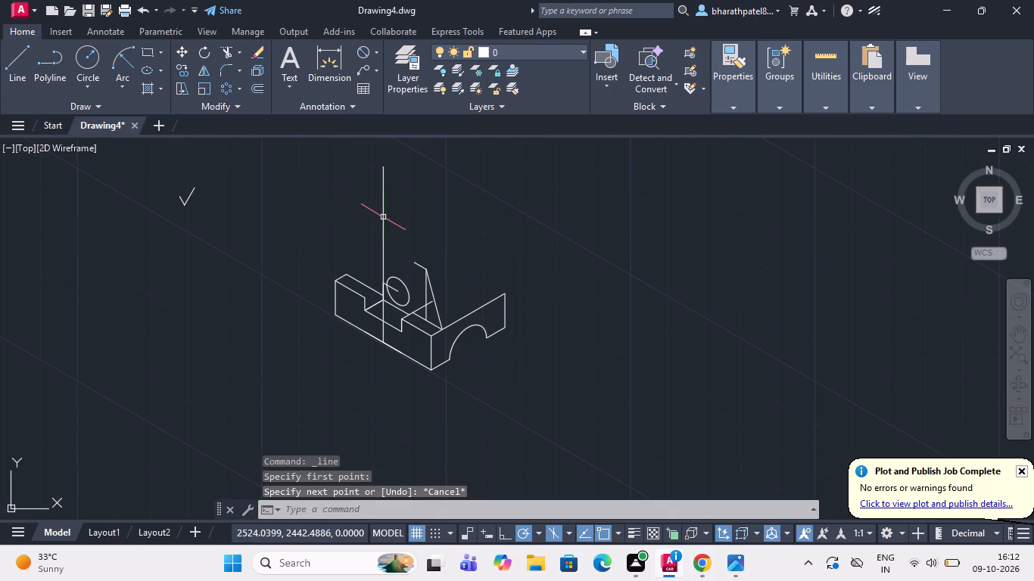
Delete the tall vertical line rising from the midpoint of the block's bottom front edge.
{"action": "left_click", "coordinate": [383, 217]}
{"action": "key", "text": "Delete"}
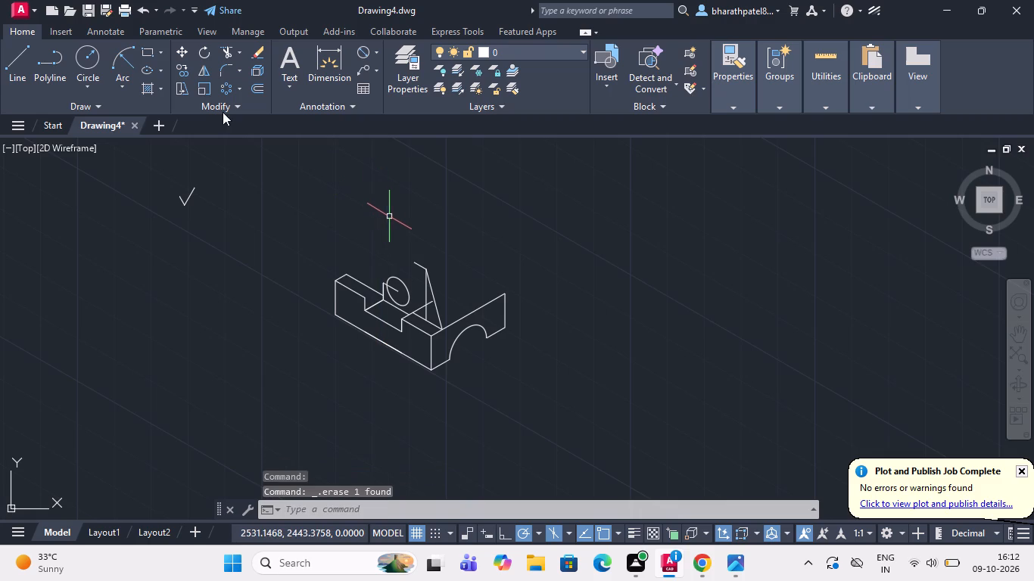
Draw a vertical line about 210 units up from the midpoint of the block's bottom front edge.
{"action": "left_click", "coordinate": [18, 67]}
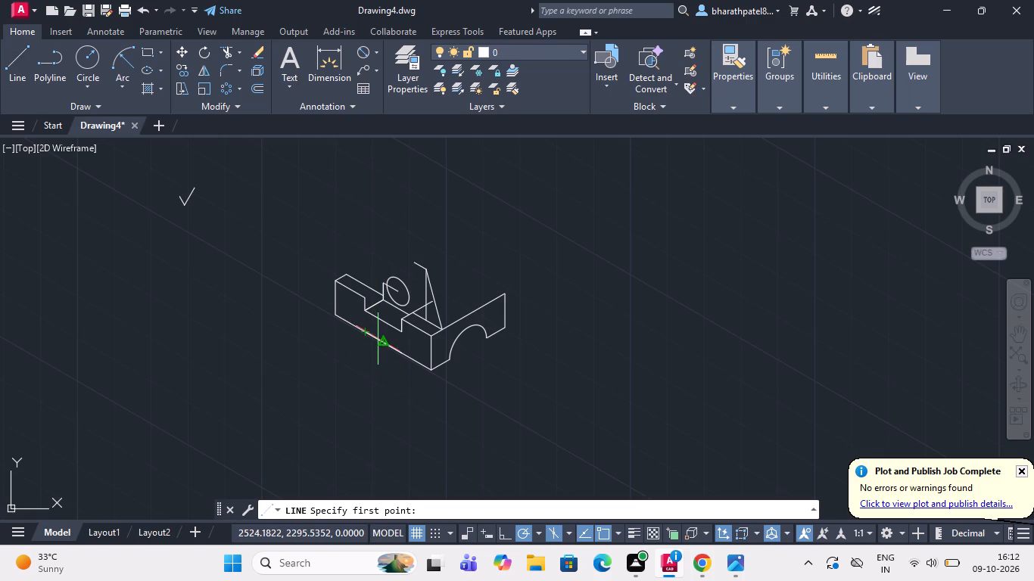
{"action": "left_click", "coordinate": [382, 340]}
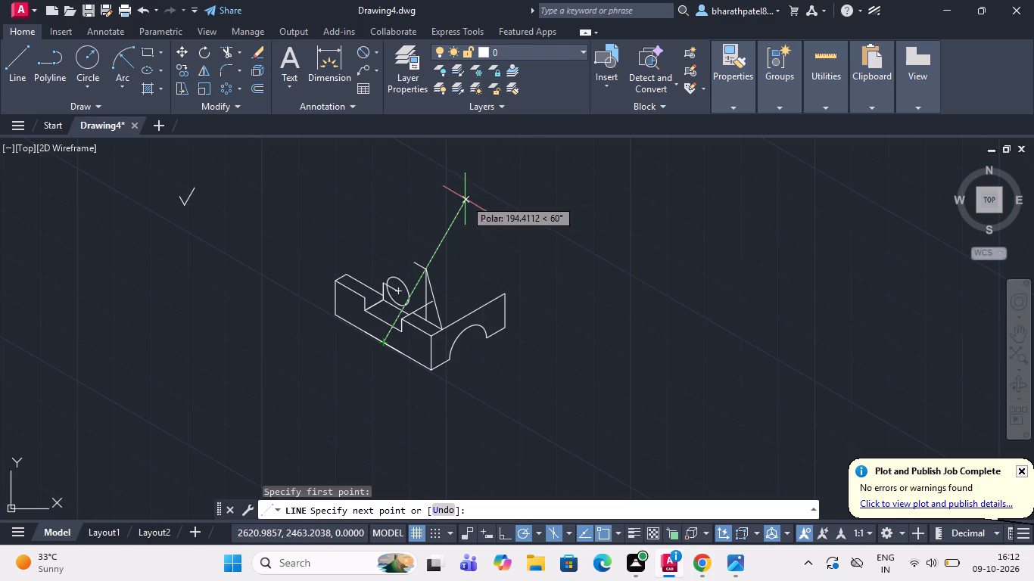
{"action": "left_click", "coordinate": [385, 163]}
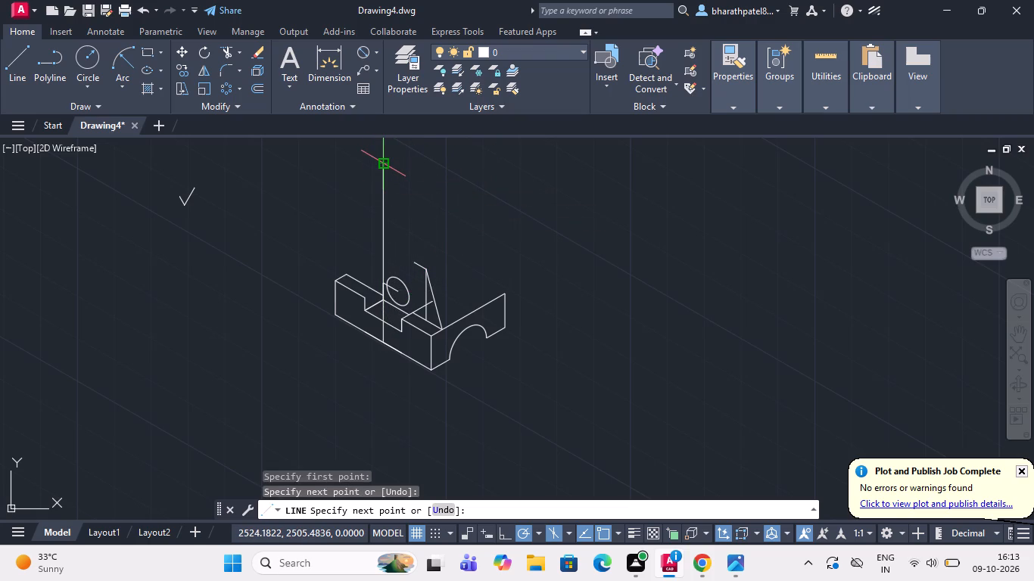
{"action": "key", "text": "Escape"}
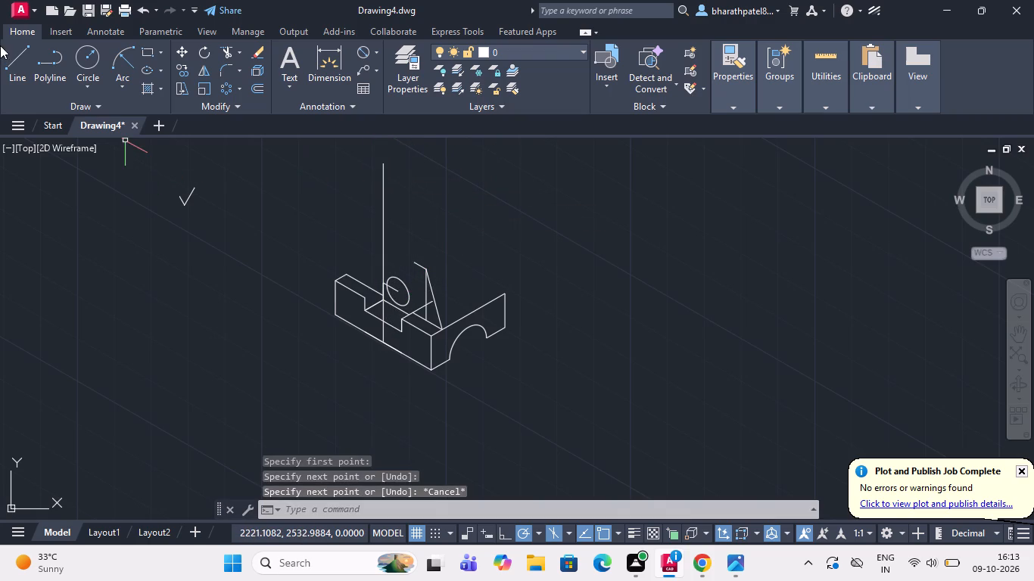
From the tall vertical line's top end, draw connected lines of 40 units at 330°, then 4 and 80 units at 150°.
{"action": "left_click", "coordinate": [8, 60]}
{"action": "left_click", "coordinate": [386, 166]}
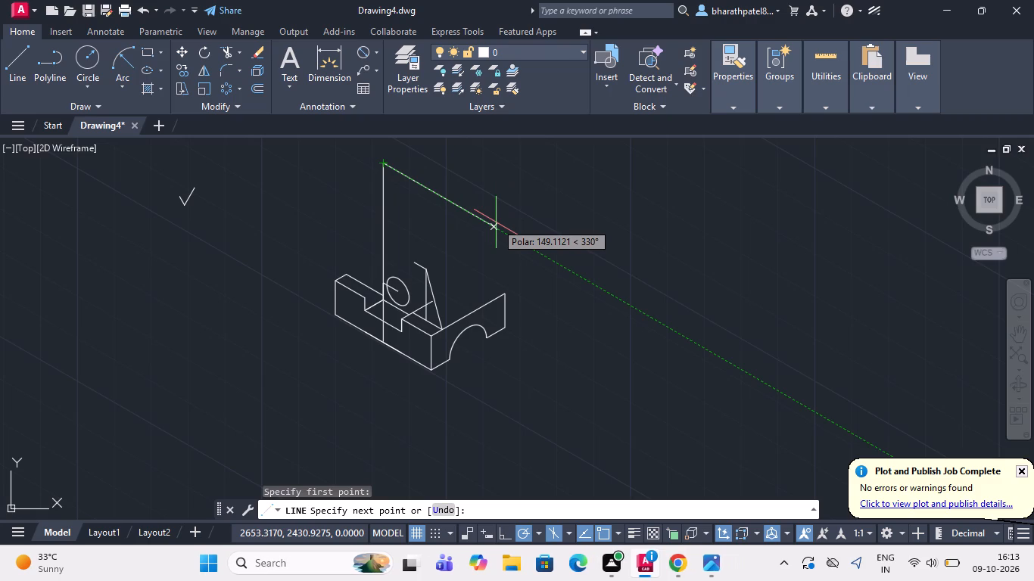
{"action": "key", "text": "4"}
{"action": "key", "text": "0"}
{"action": "key", "text": "Return"}
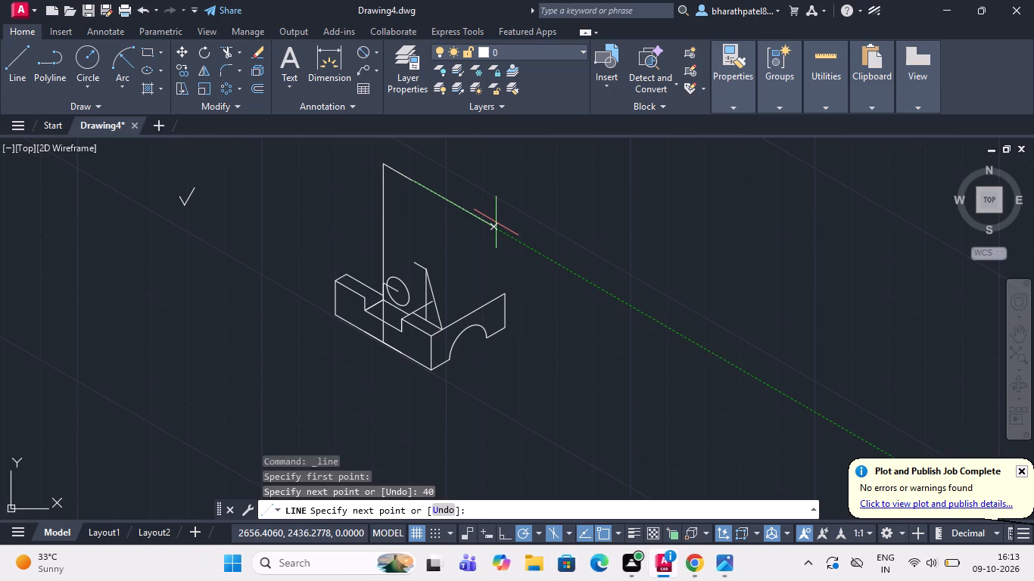
{"action": "scroll", "coordinate": [280, 213], "scroll_direction": "down", "scroll_amount": 2}
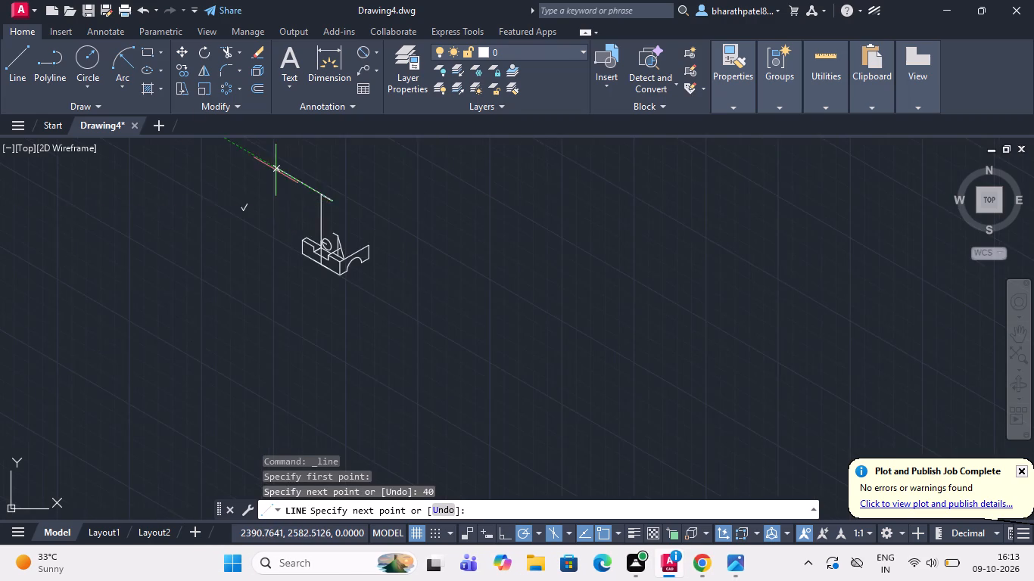
{"action": "scroll", "coordinate": [276, 170], "scroll_direction": "up", "scroll_amount": 2}
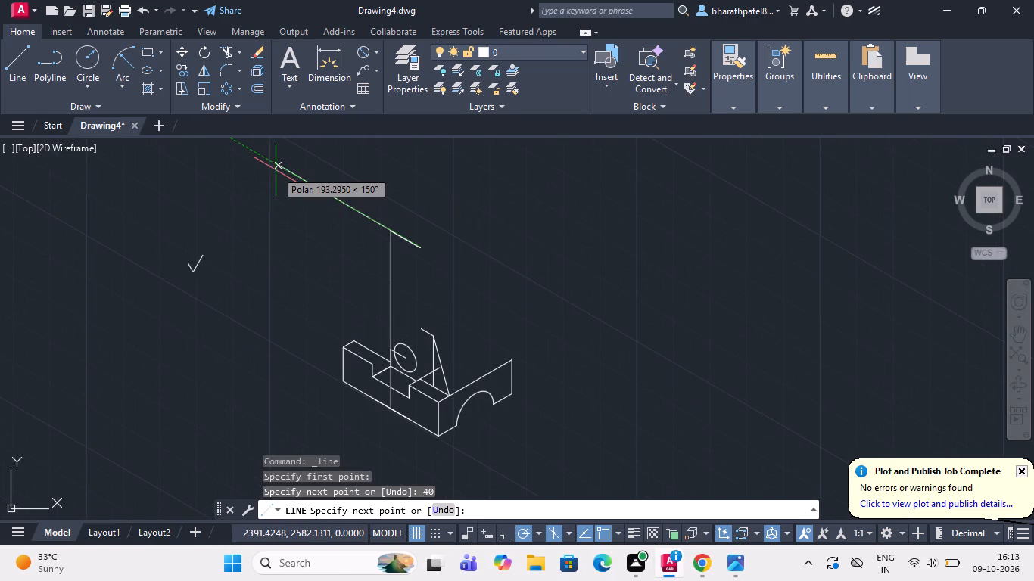
{"action": "key", "text": "4"}
{"action": "key", "text": "Return"}
{"action": "type", "text": "80"}
{"action": "key", "text": "Return"}
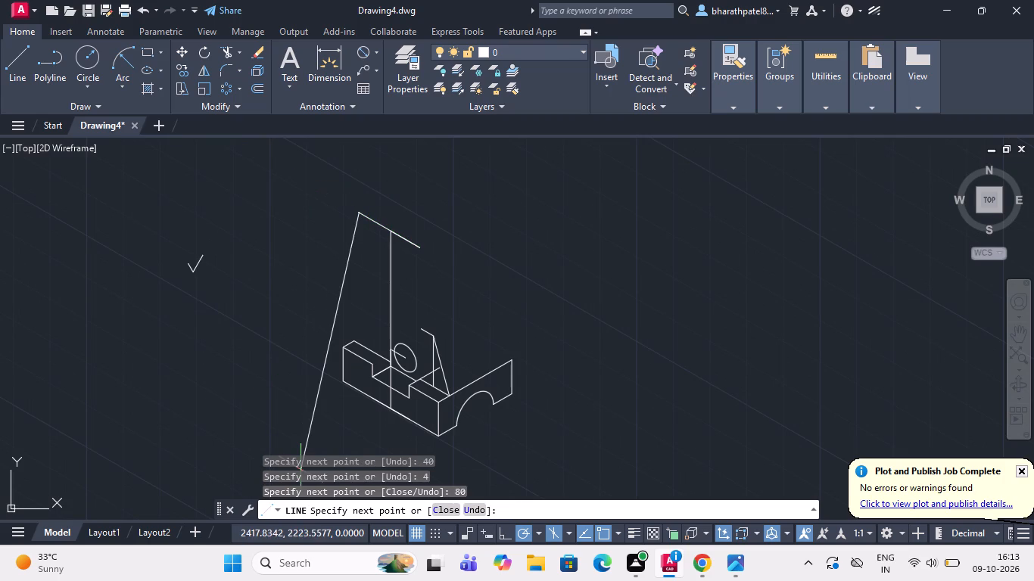
{"action": "key", "text": "Escape"}
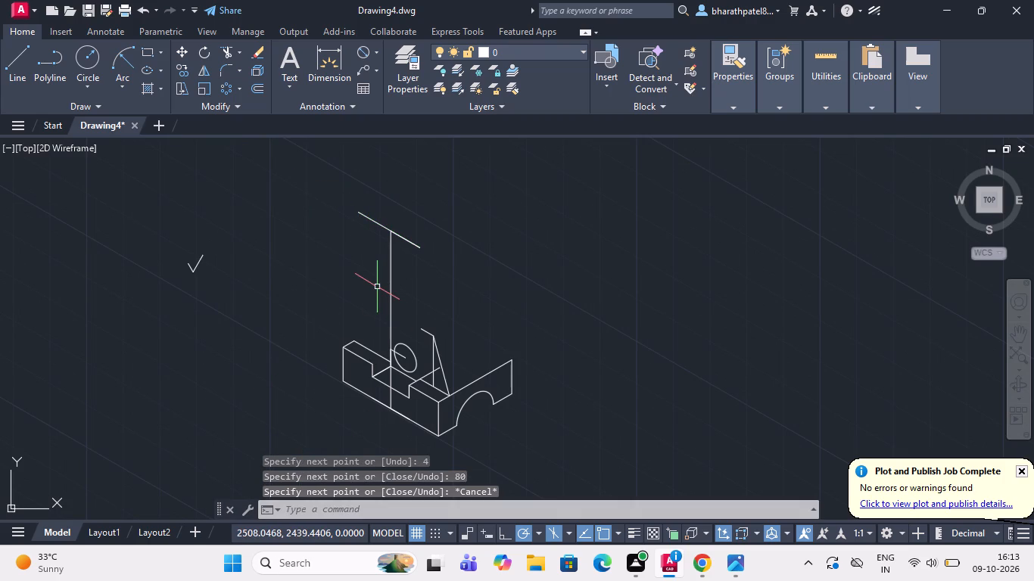
Draw a 60-unit vertical line upward from the back corner of the top face beside the notch.
{"action": "scroll", "coordinate": [377, 287], "scroll_direction": "down", "scroll_amount": 1}
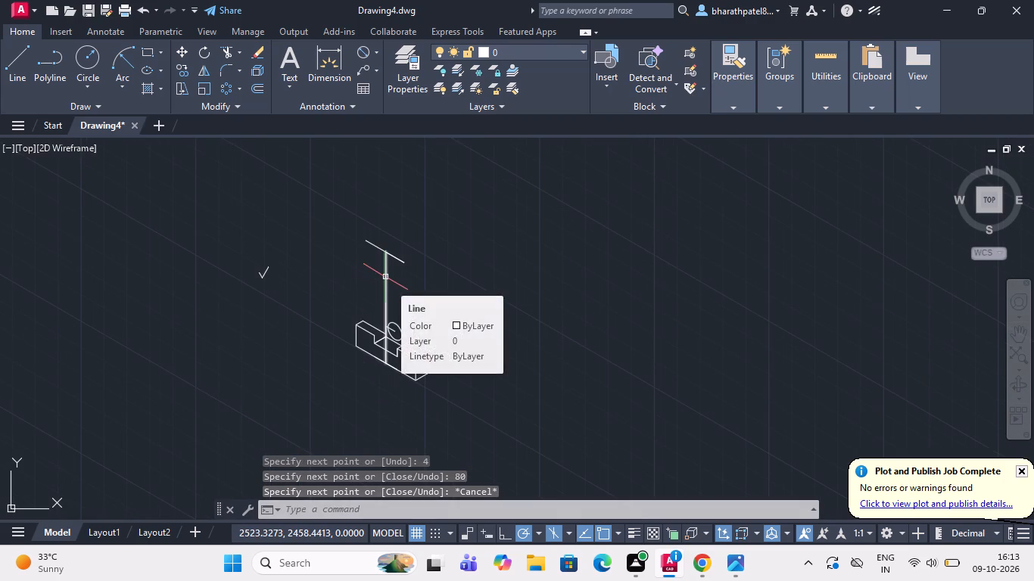
{"action": "scroll", "coordinate": [387, 299], "scroll_direction": "up", "scroll_amount": 2}
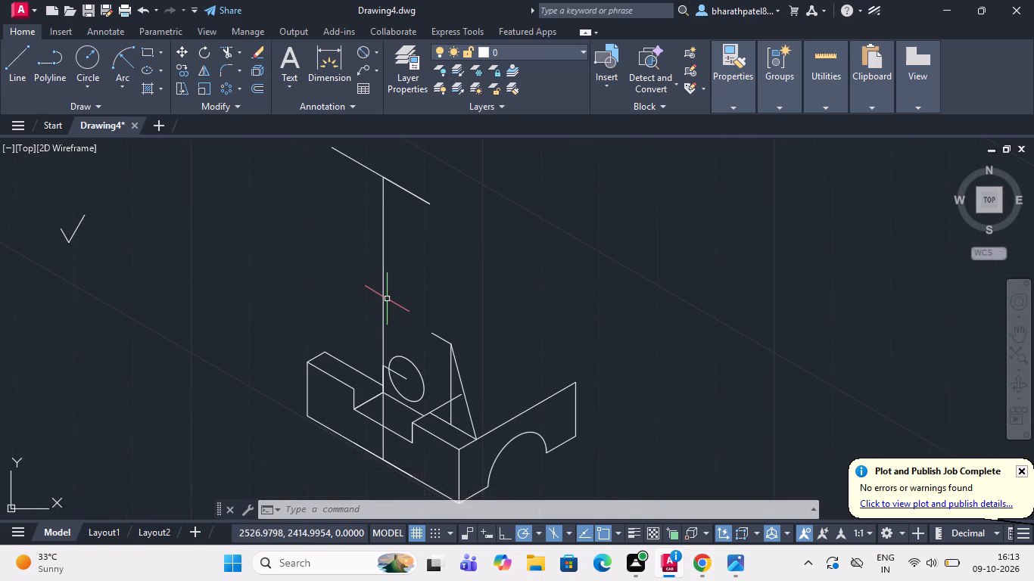
{"action": "left_click", "coordinate": [13, 64]}
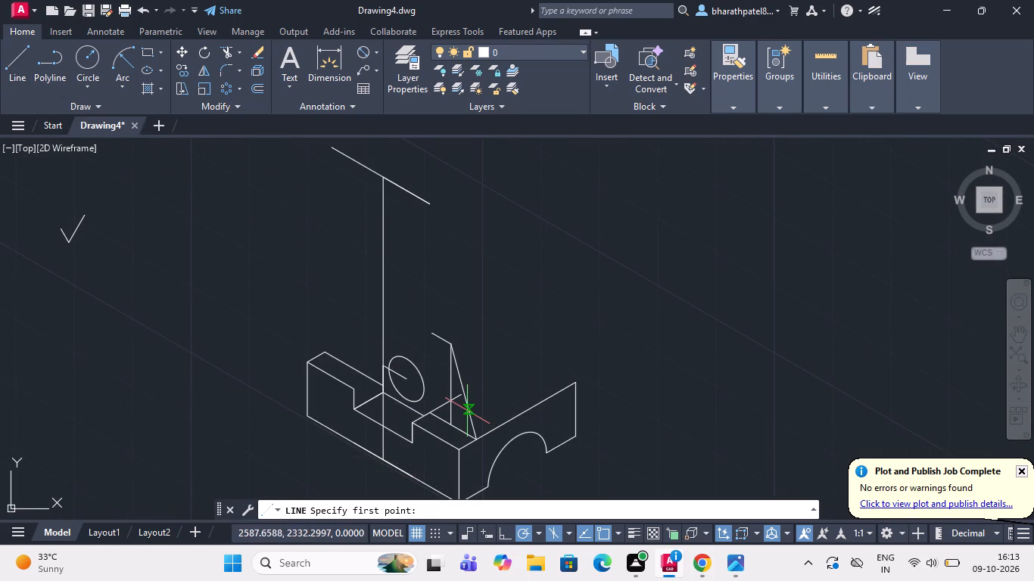
{"action": "scroll", "coordinate": [450, 441], "scroll_direction": "up", "scroll_amount": 2}
{"action": "scroll", "coordinate": [450, 441], "scroll_direction": "down", "scroll_amount": 2}
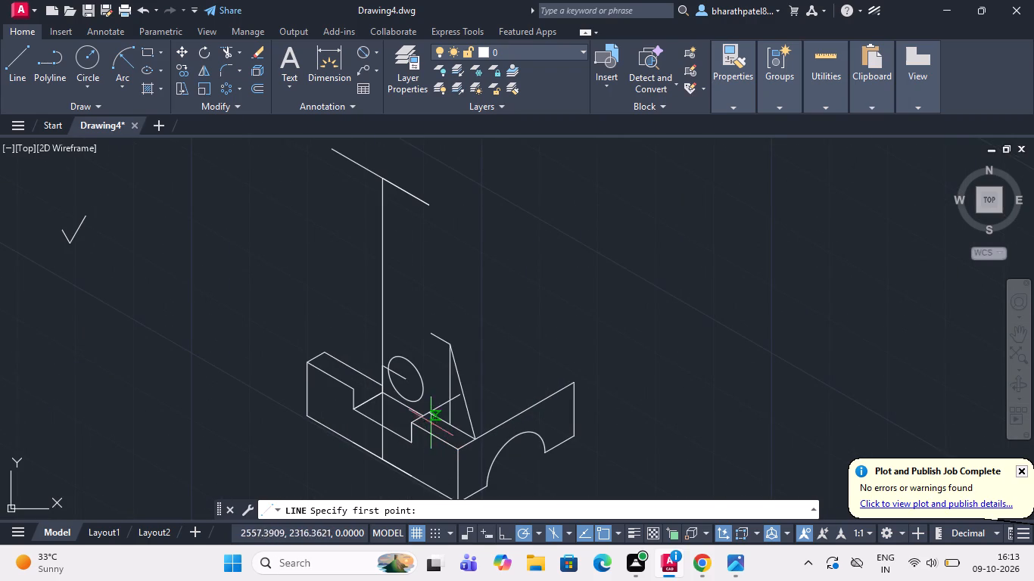
{"action": "scroll", "coordinate": [433, 414], "scroll_direction": "up", "scroll_amount": 4}
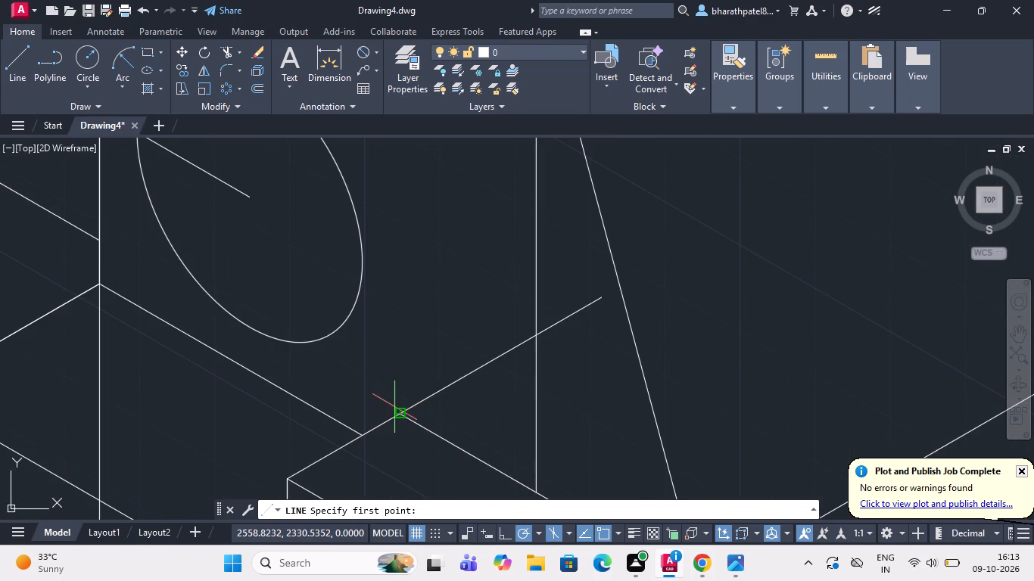
{"action": "scroll", "coordinate": [394, 407], "scroll_direction": "up", "scroll_amount": 2}
{"action": "scroll", "coordinate": [394, 407], "scroll_direction": "down", "scroll_amount": 1}
{"action": "left_click", "coordinate": [404, 419]}
{"action": "scroll", "coordinate": [404, 419], "scroll_direction": "down", "scroll_amount": 2}
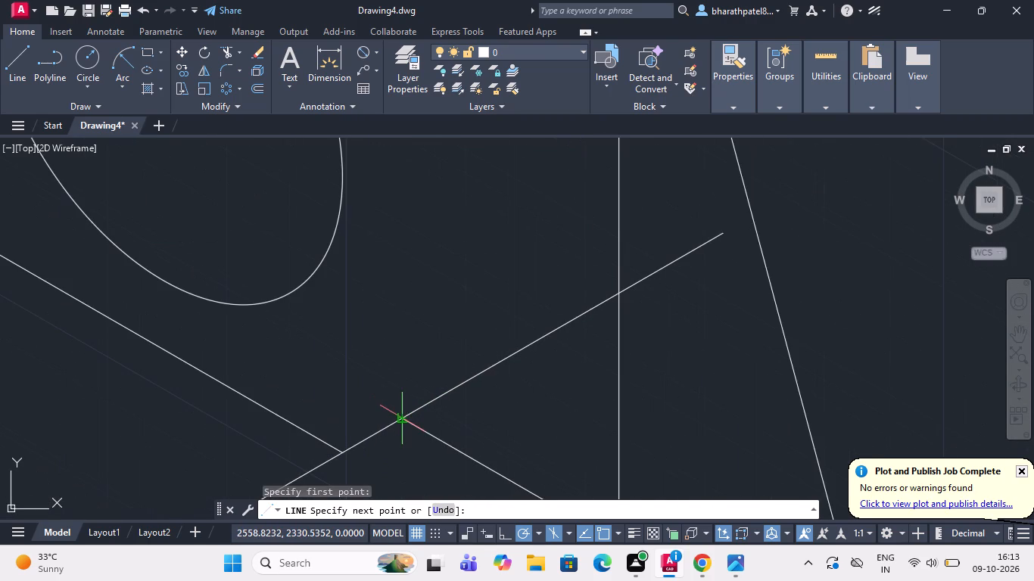
{"action": "scroll", "coordinate": [404, 419], "scroll_direction": "down", "scroll_amount": 3}
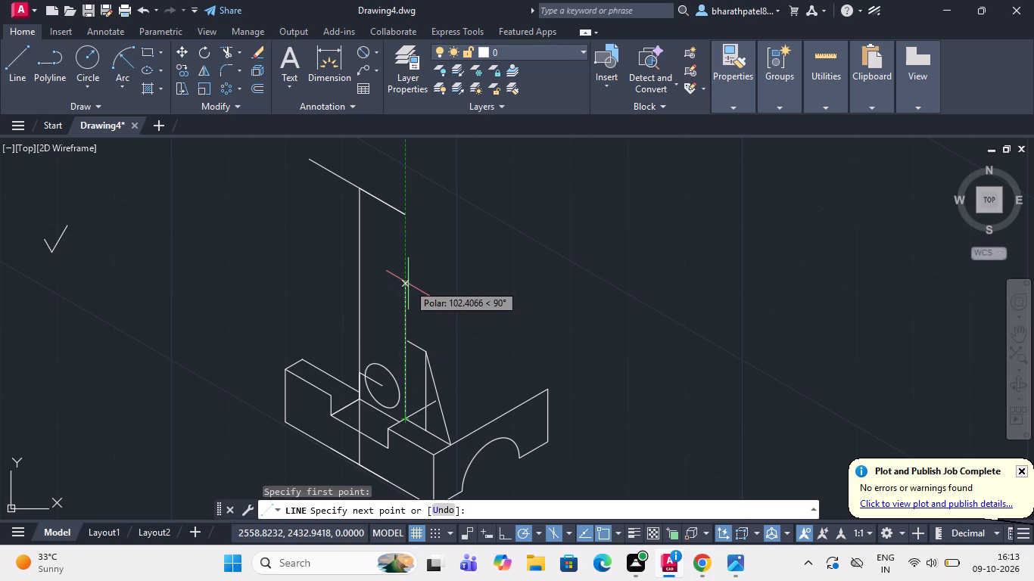
{"action": "type", "text": "60"}
{"action": "key", "text": "Return"}
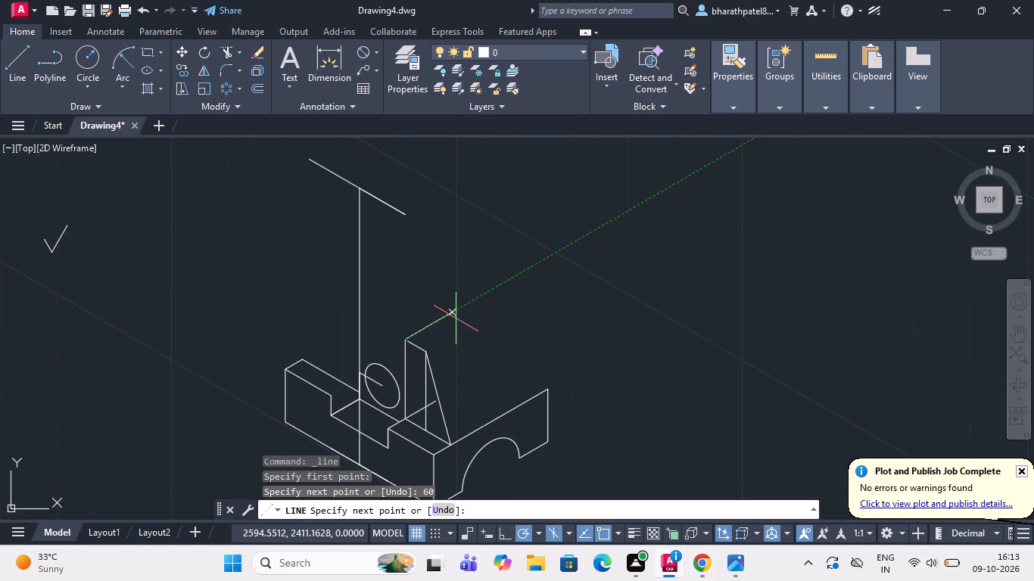
{"action": "key", "text": "Escape"}
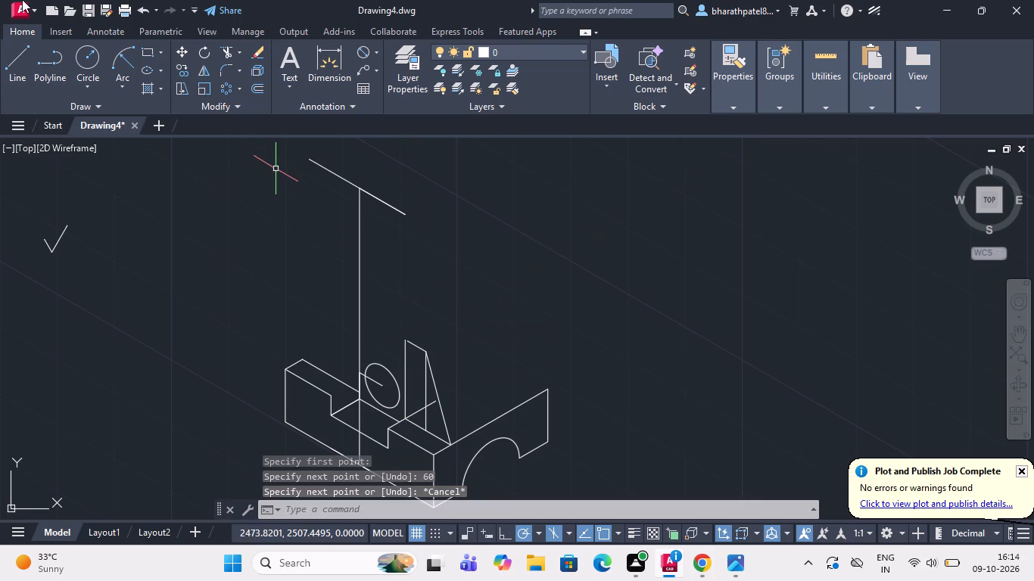
Trim away the old upright's sloped, vertical and short top lines, plus the 30° segment overhanging the top face's back corner.
{"action": "left_click", "coordinate": [222, 55]}
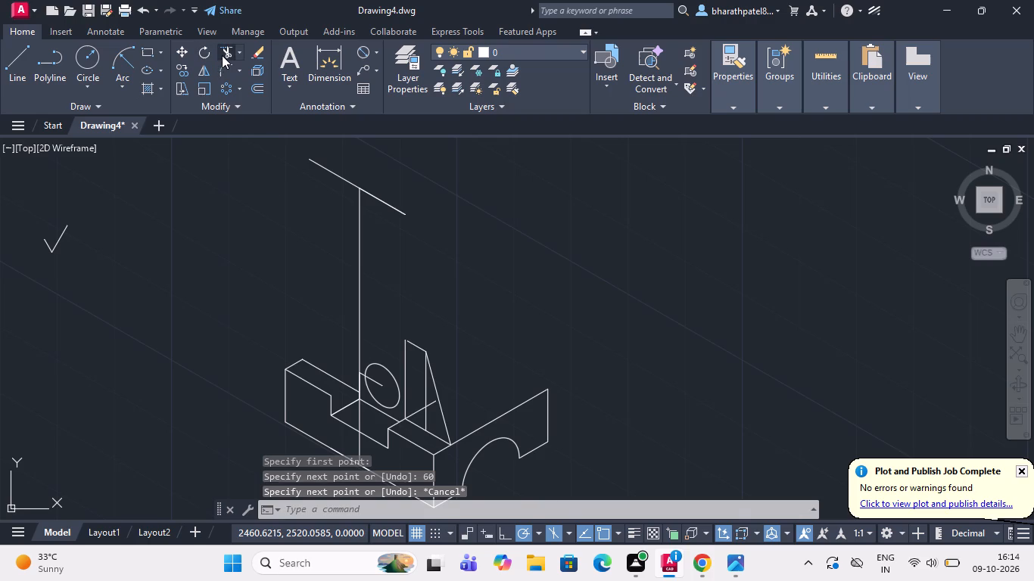
{"action": "scroll", "coordinate": [431, 370], "scroll_direction": "up", "scroll_amount": 3}
{"action": "left_click_drag", "start_coordinate": [417, 259], "coordinate": [410, 254]}
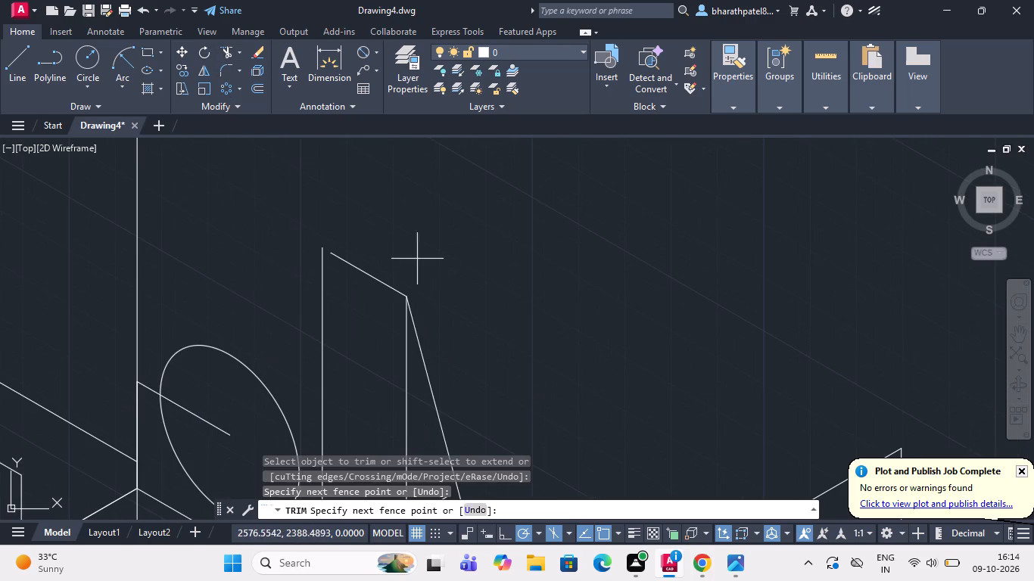
{"action": "left_click_drag", "start_coordinate": [410, 254], "coordinate": [460, 350]}
{"action": "scroll", "coordinate": [459, 347], "scroll_direction": "down", "scroll_amount": 4}
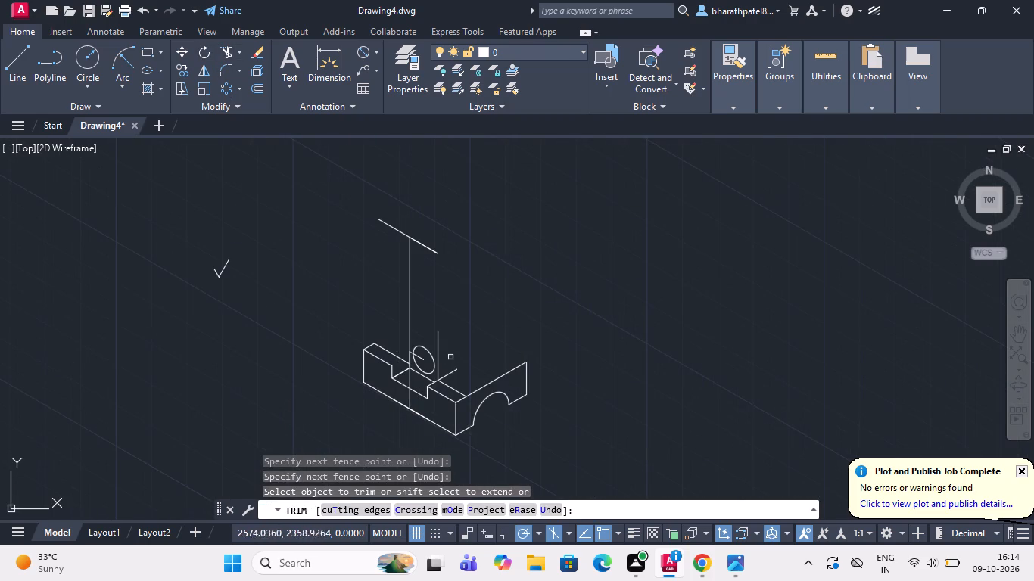
{"action": "left_click", "coordinate": [447, 372]}
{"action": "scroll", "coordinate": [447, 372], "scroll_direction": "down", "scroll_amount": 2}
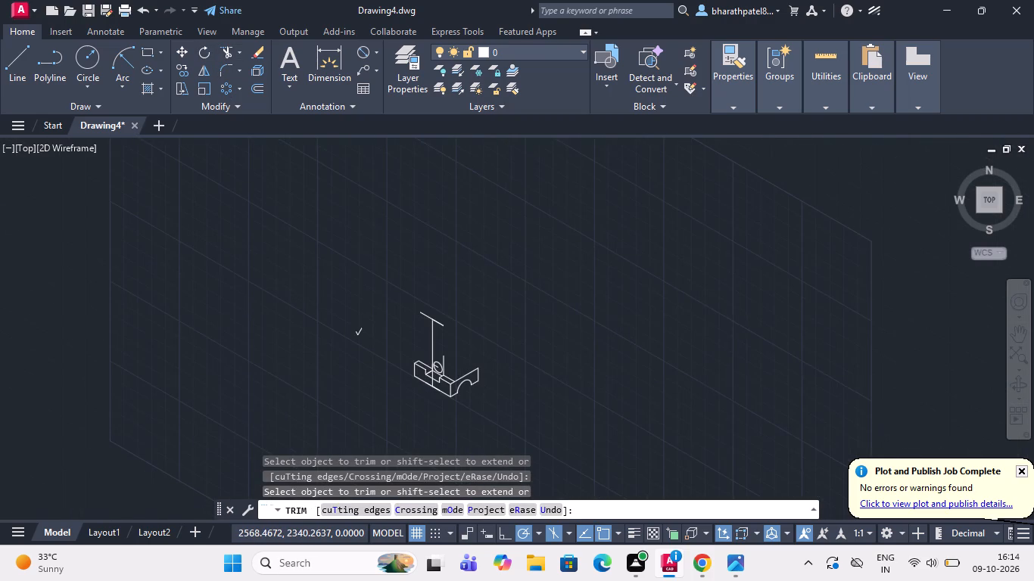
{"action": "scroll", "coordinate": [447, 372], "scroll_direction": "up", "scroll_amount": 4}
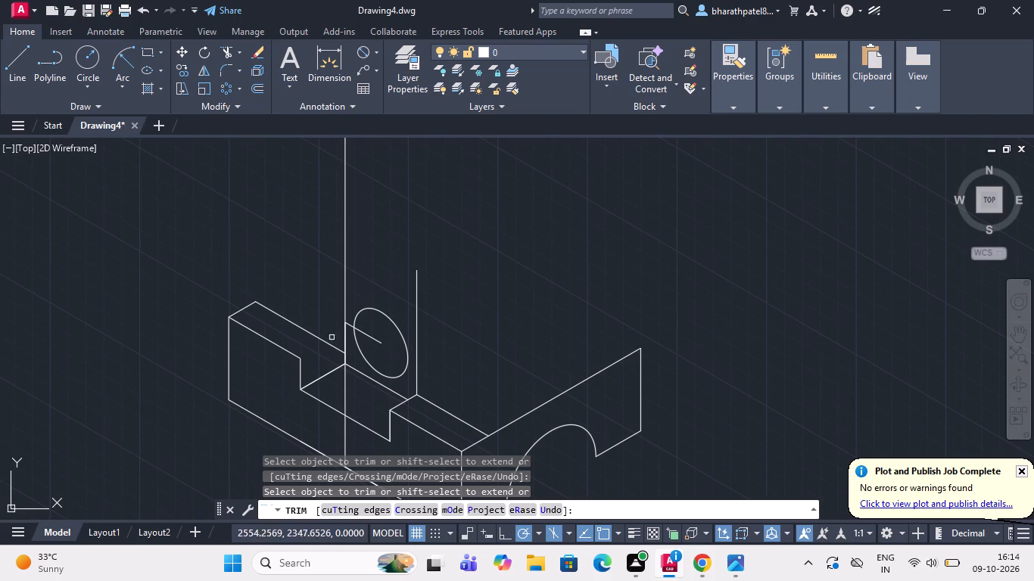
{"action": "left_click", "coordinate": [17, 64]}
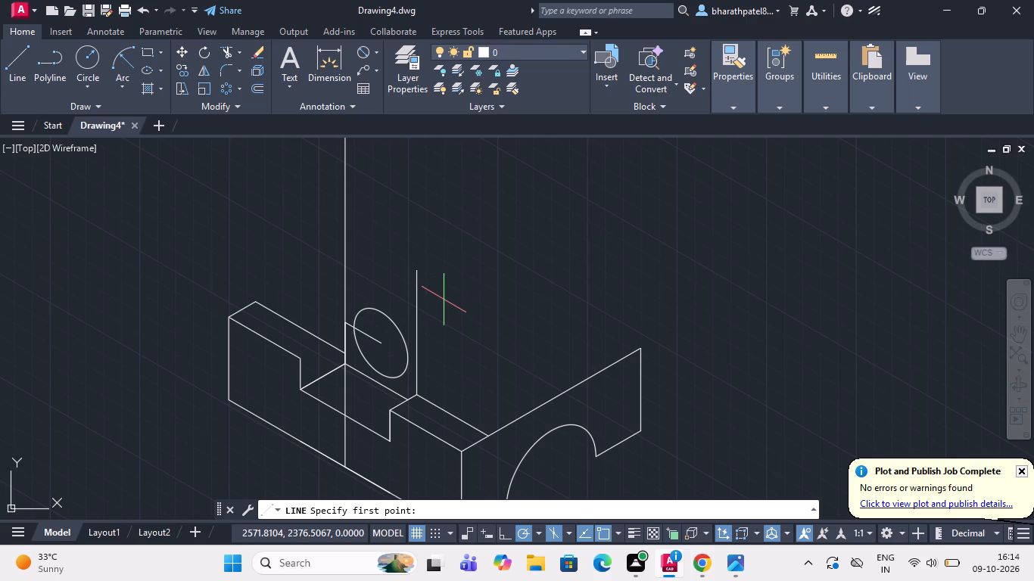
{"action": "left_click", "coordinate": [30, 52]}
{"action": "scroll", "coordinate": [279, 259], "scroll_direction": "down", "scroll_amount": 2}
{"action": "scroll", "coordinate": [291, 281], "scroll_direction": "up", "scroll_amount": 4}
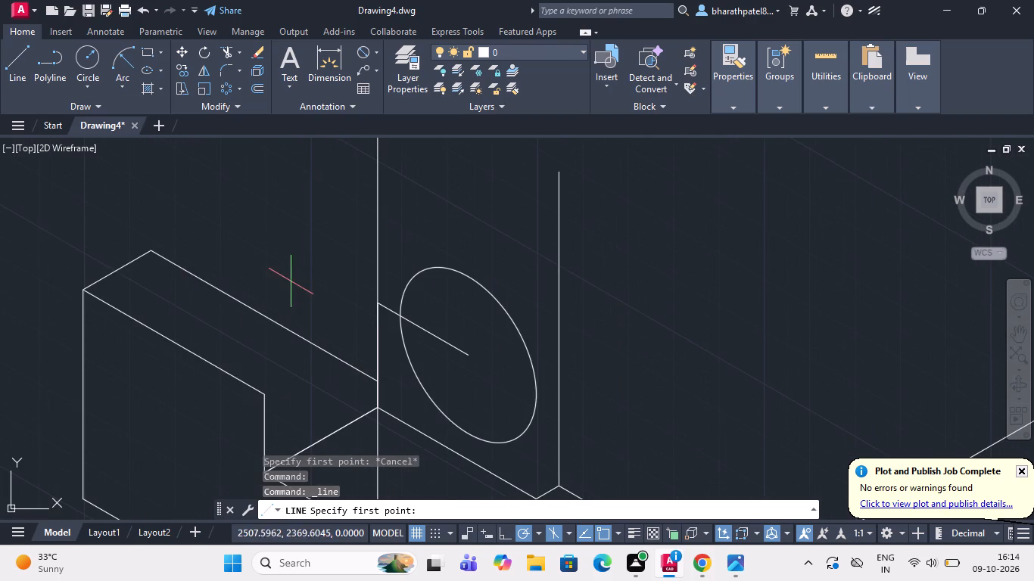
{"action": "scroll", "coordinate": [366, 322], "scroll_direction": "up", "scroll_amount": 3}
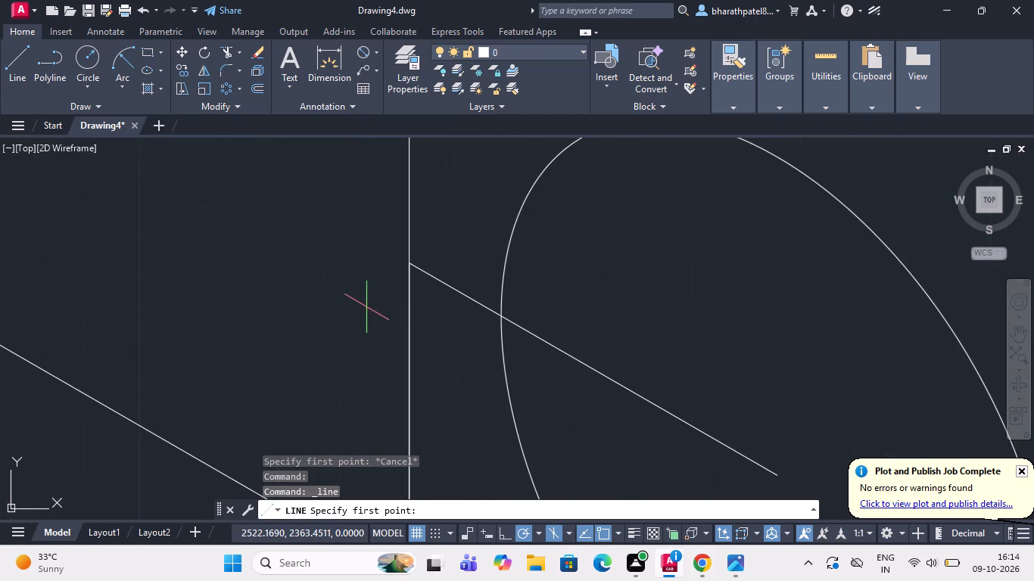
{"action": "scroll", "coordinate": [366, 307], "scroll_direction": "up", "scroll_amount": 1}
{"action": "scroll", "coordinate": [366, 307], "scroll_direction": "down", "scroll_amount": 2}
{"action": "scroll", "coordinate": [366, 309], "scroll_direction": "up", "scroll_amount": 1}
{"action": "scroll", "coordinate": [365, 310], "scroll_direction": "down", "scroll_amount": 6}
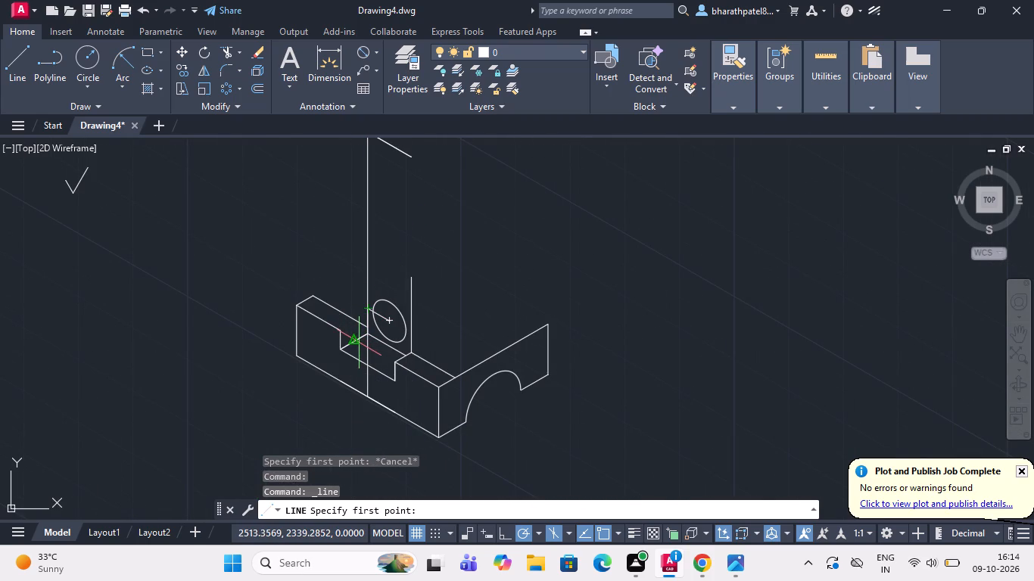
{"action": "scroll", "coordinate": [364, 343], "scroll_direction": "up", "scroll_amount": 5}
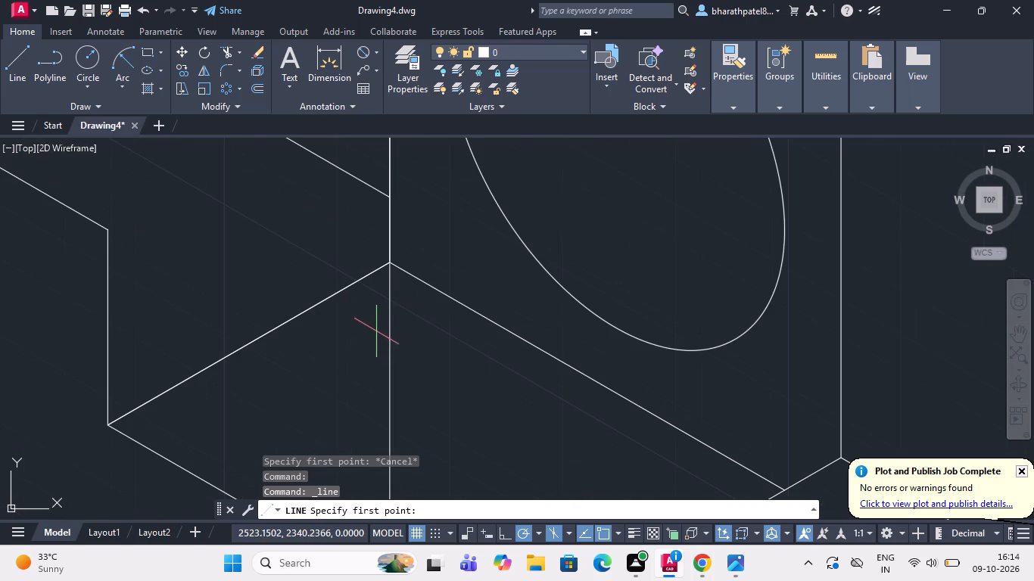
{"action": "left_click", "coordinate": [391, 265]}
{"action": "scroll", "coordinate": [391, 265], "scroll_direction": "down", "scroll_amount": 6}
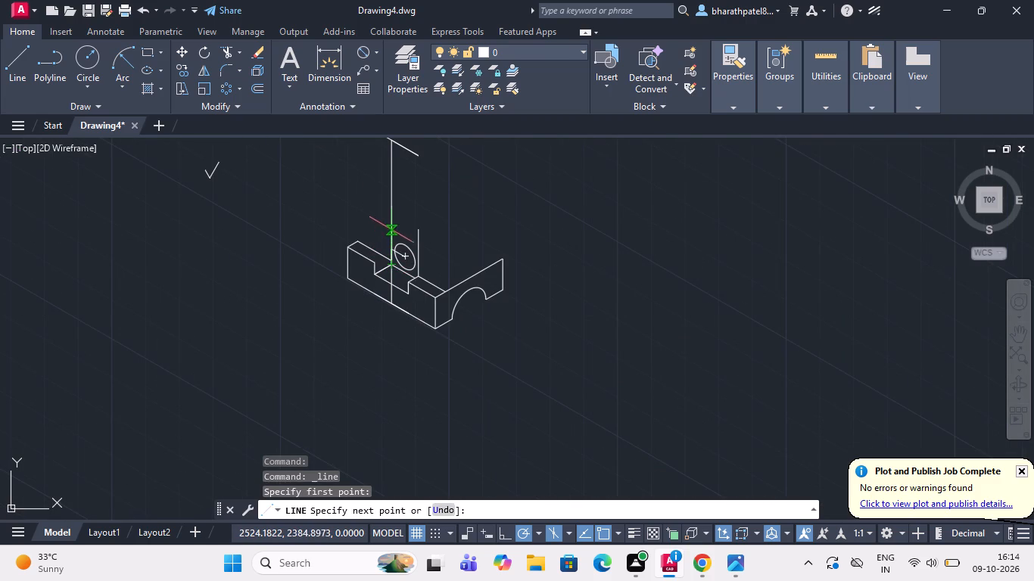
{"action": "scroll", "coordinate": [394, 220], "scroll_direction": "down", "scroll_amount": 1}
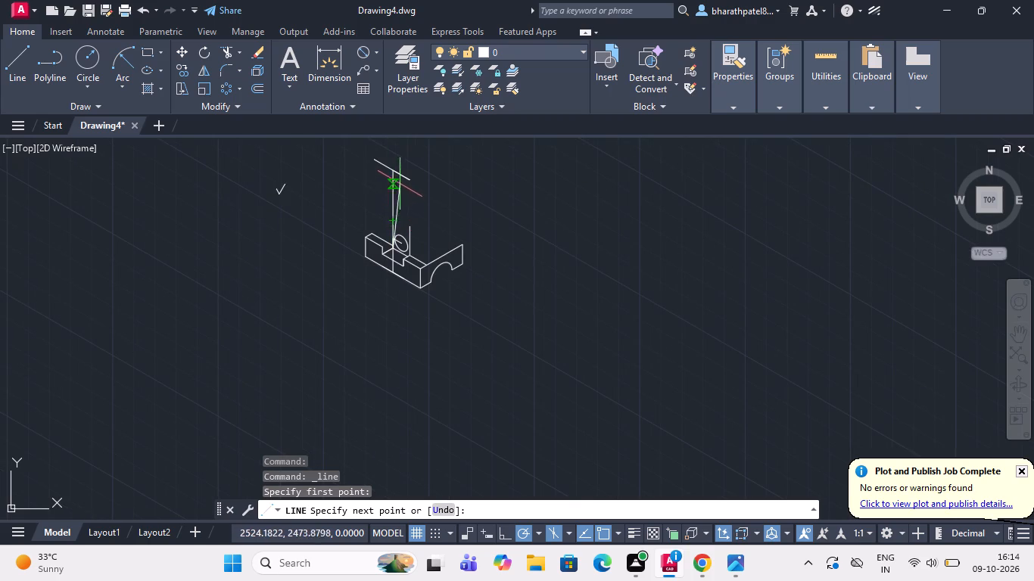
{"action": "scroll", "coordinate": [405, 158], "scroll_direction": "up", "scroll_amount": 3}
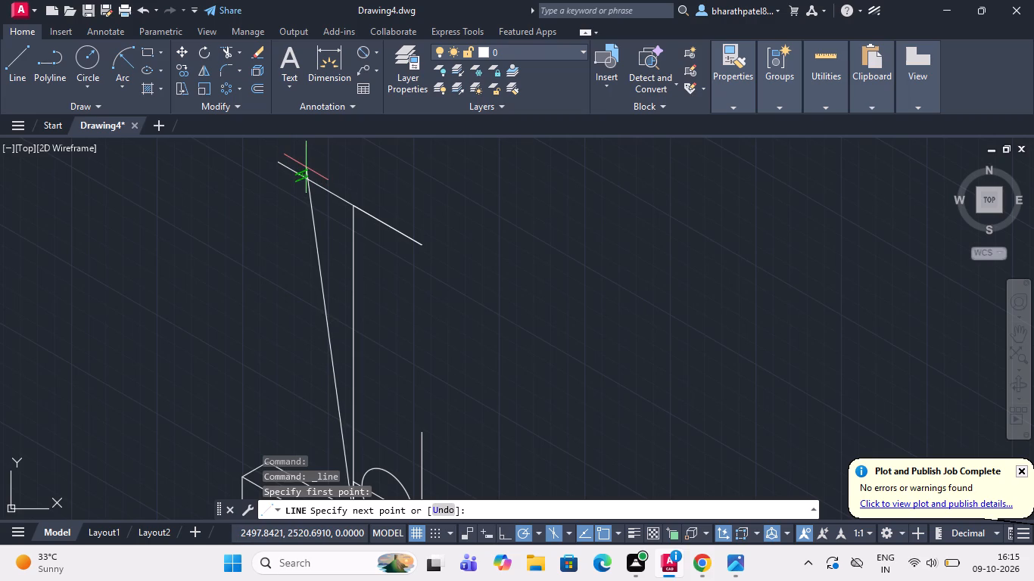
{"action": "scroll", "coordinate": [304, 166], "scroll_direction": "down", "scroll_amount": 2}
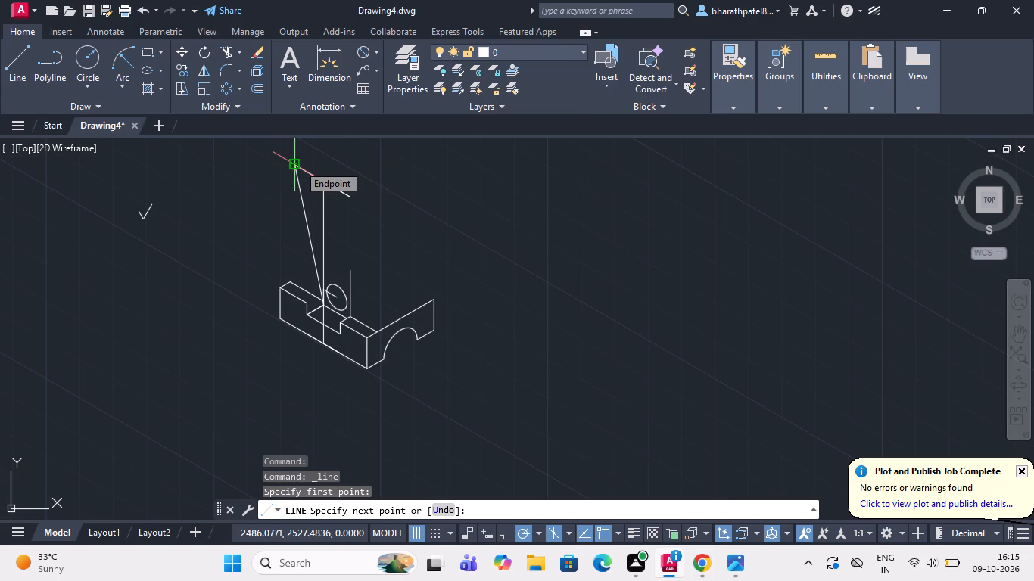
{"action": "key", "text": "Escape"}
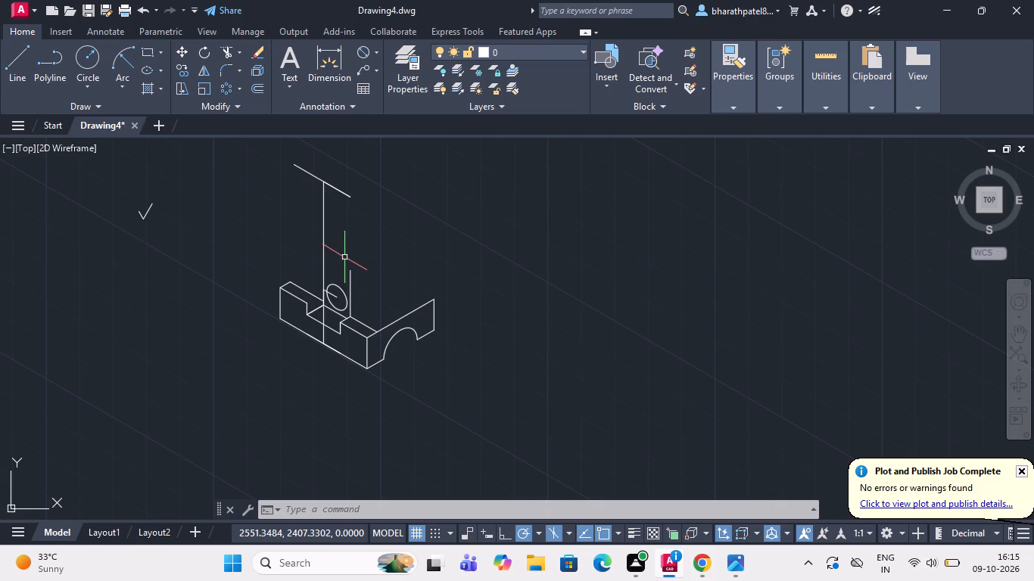
Draw a 30-unit line at 150° from the top end of the 60-unit vertical line.
{"action": "left_click", "coordinate": [26, 55]}
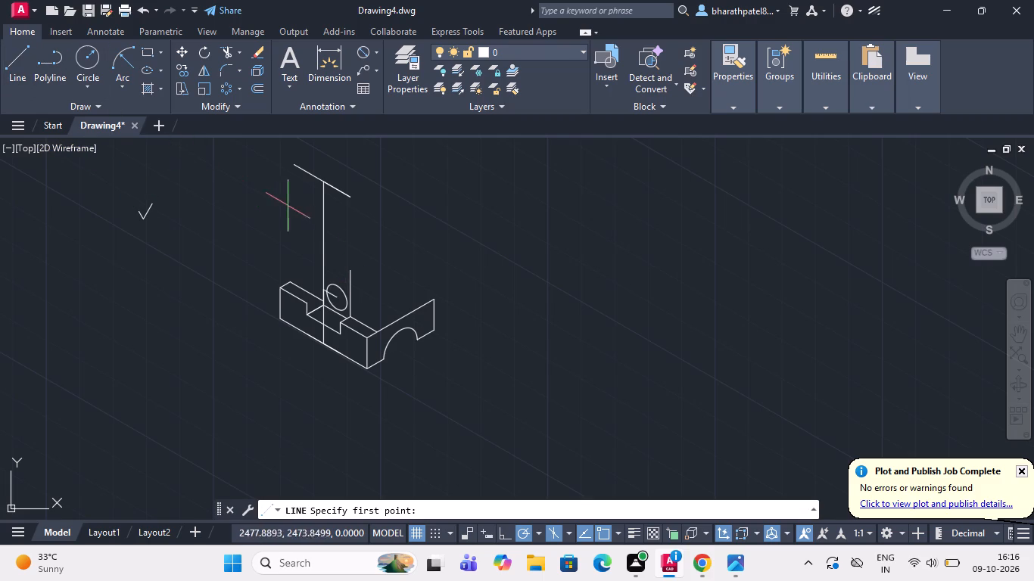
{"action": "scroll", "coordinate": [350, 263], "scroll_direction": "up", "scroll_amount": 5}
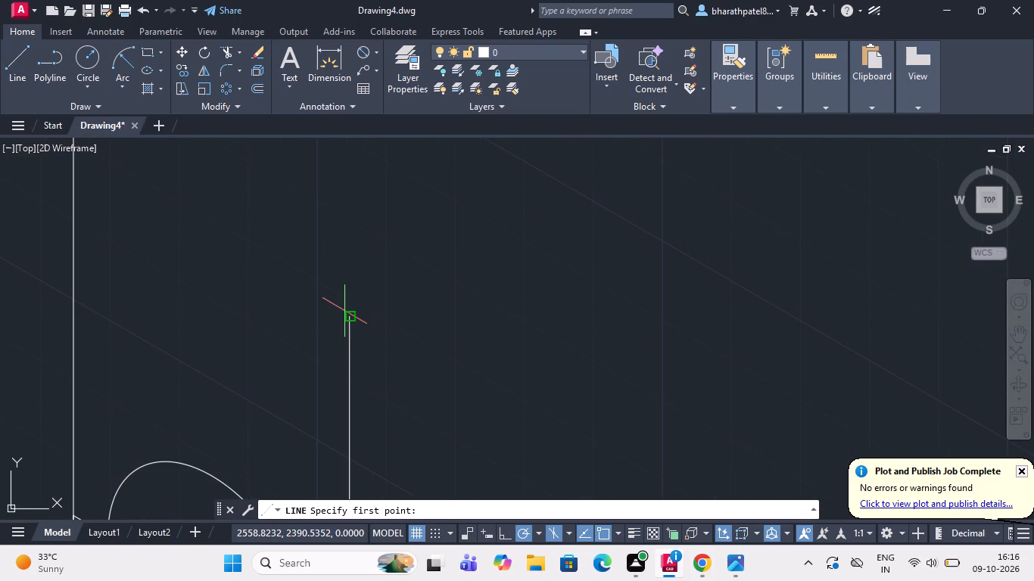
{"action": "left_click", "coordinate": [344, 311]}
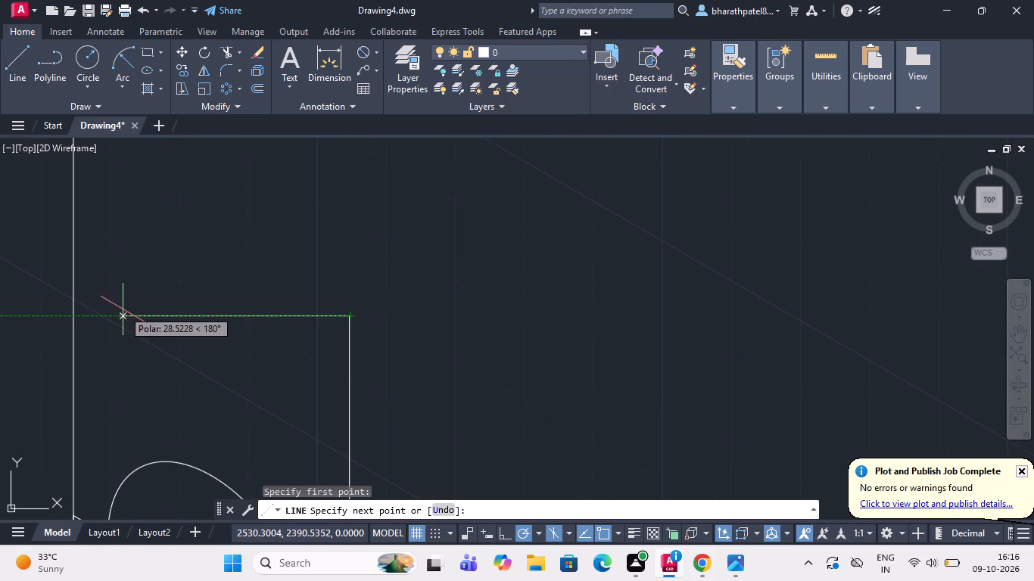
{"action": "scroll", "coordinate": [129, 303], "scroll_direction": "down", "scroll_amount": 4}
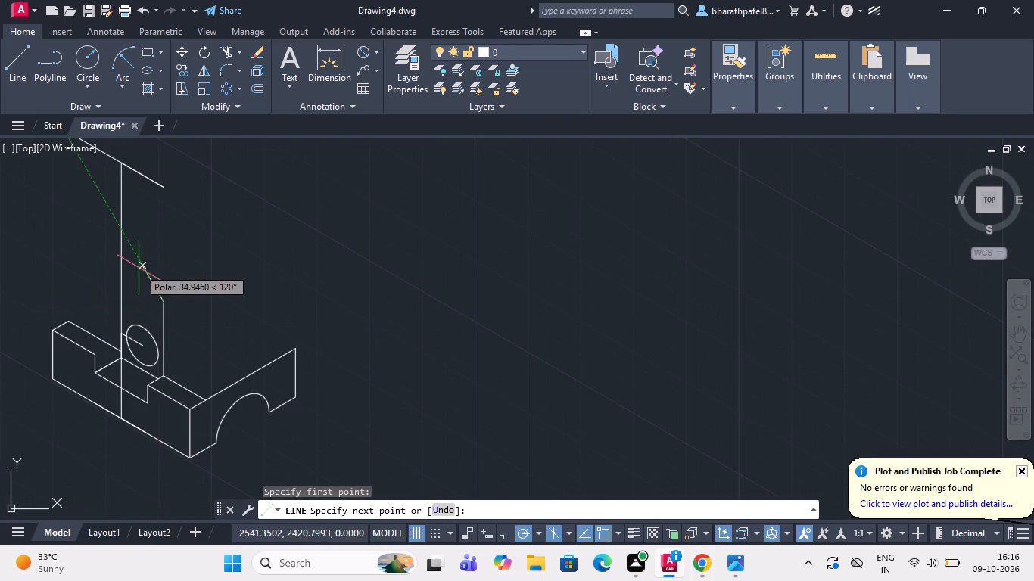
{"action": "scroll", "coordinate": [138, 268], "scroll_direction": "up", "scroll_amount": 2}
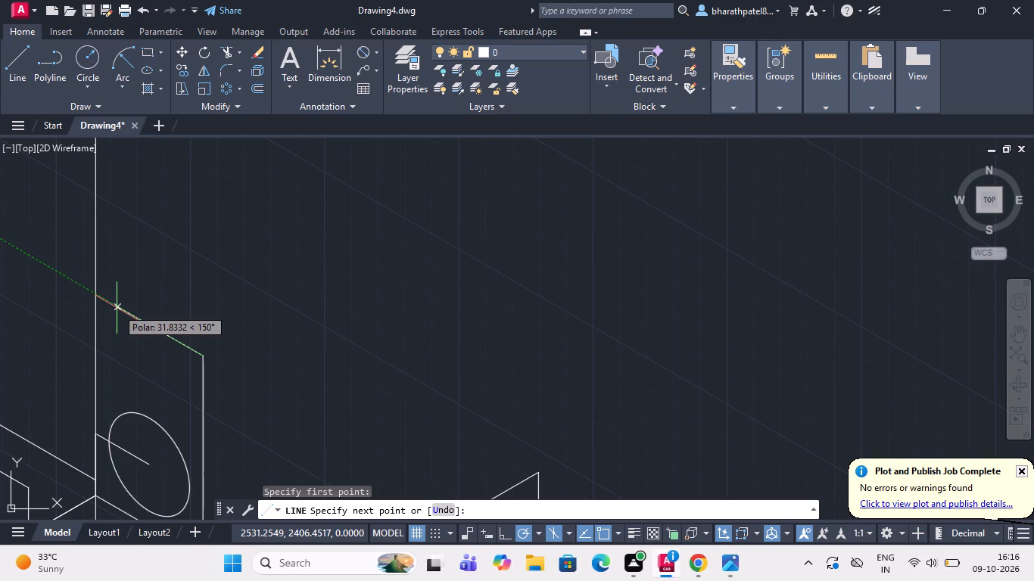
{"action": "key", "text": "3"}
{"action": "key", "text": "0"}
{"action": "key", "text": "Return"}
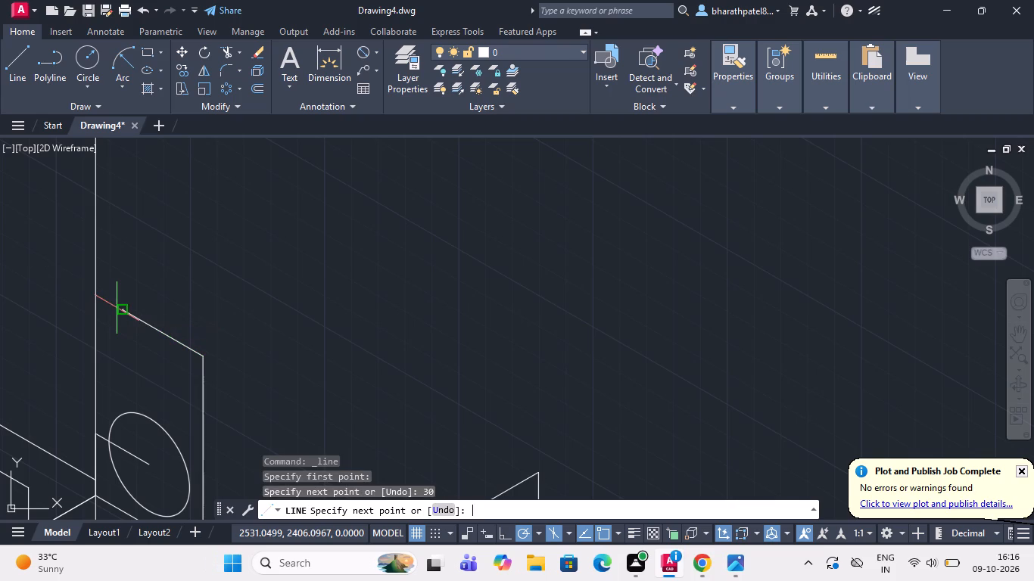
{"action": "scroll", "coordinate": [147, 266], "scroll_direction": "down", "scroll_amount": 2}
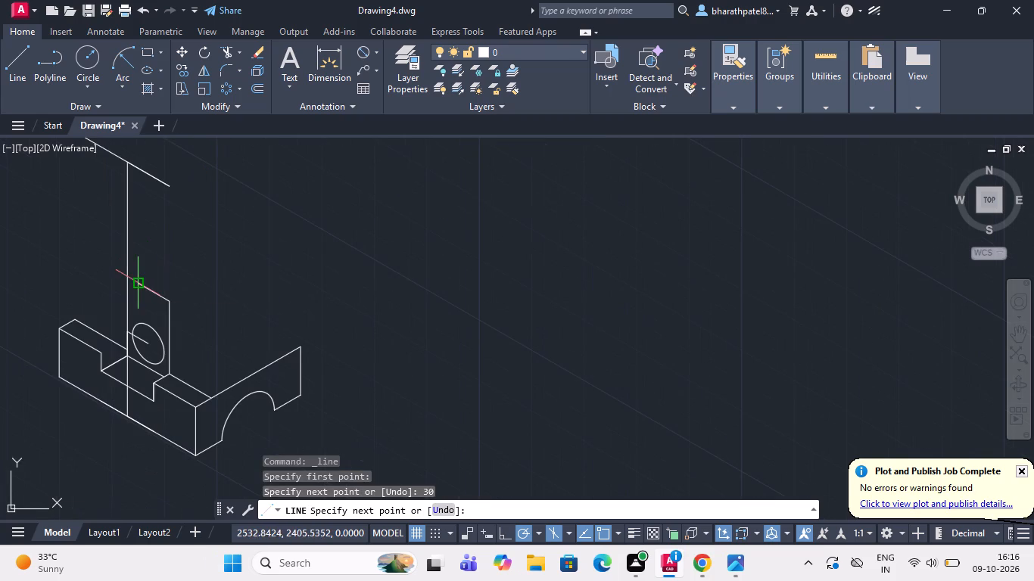
{"action": "scroll", "coordinate": [119, 292], "scroll_direction": "up", "scroll_amount": 2}
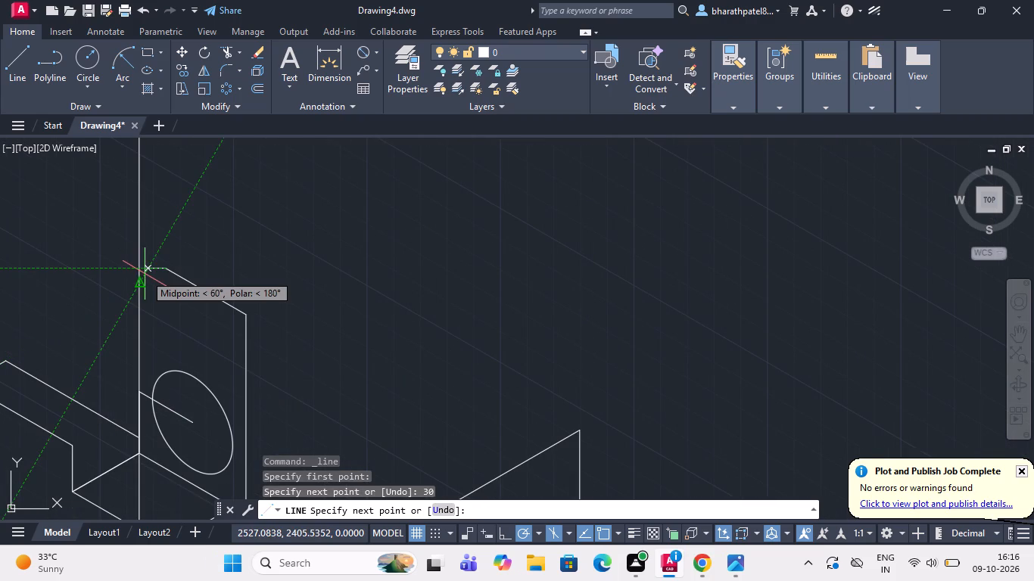
{"action": "key", "text": "Escape"}
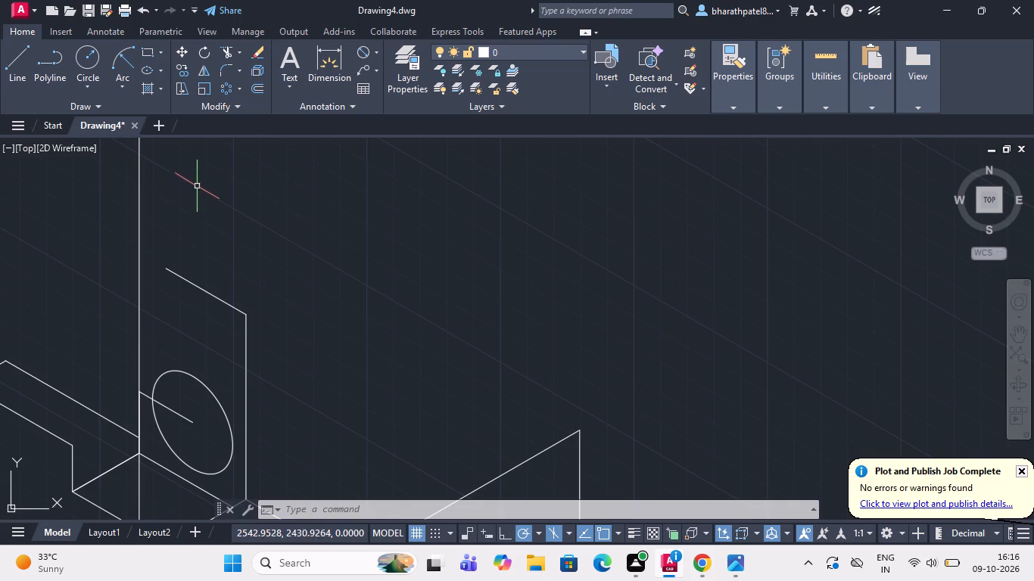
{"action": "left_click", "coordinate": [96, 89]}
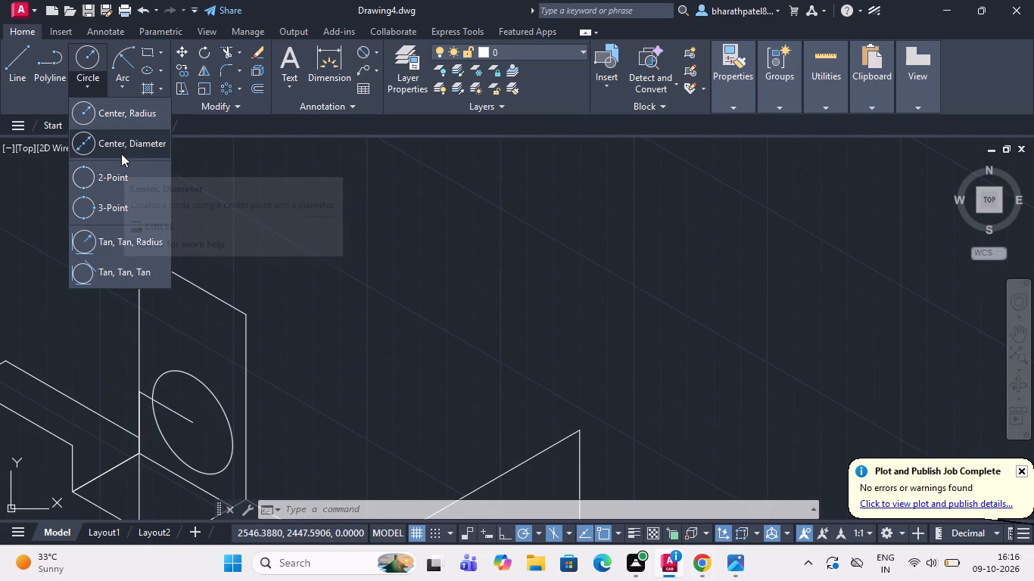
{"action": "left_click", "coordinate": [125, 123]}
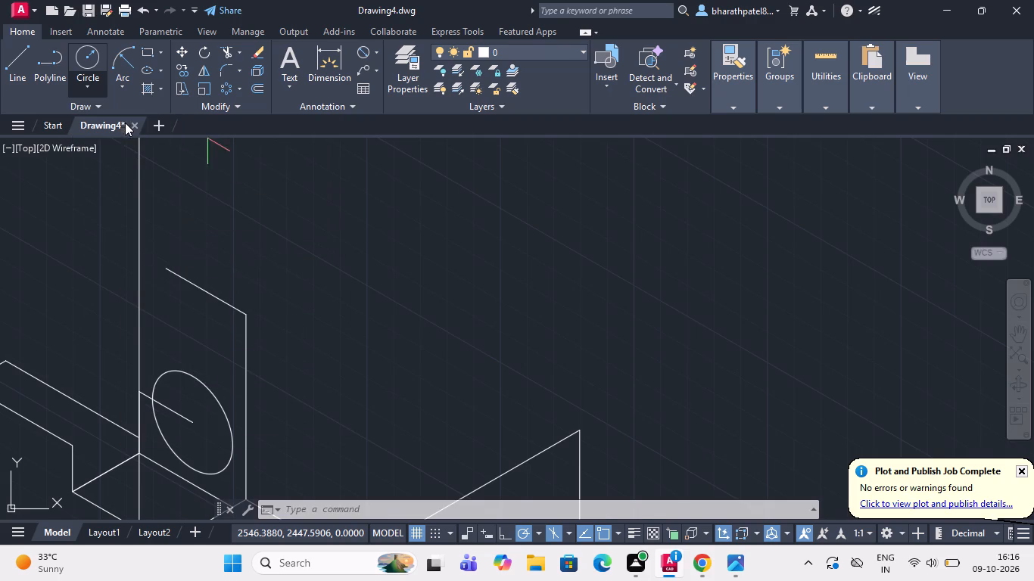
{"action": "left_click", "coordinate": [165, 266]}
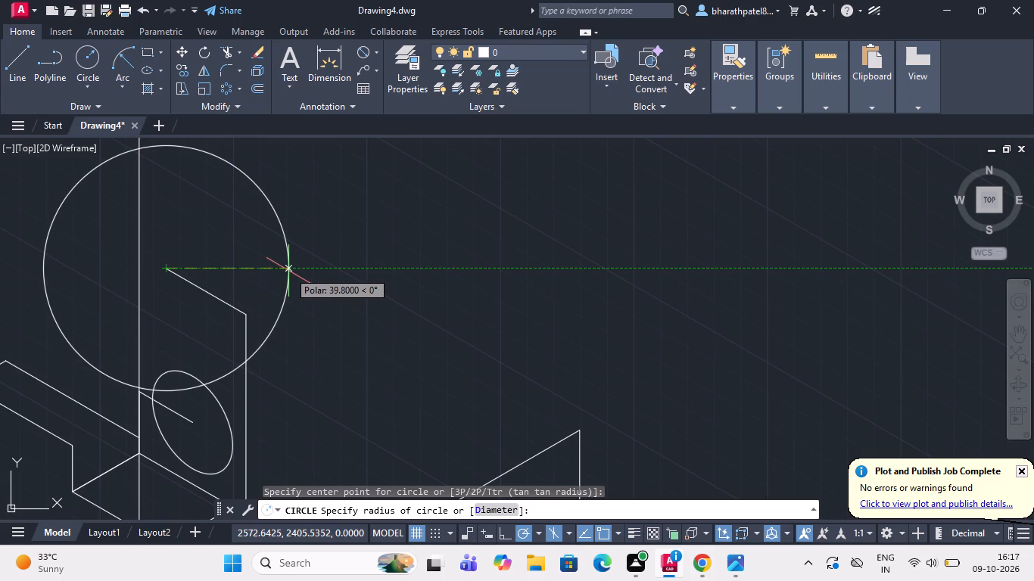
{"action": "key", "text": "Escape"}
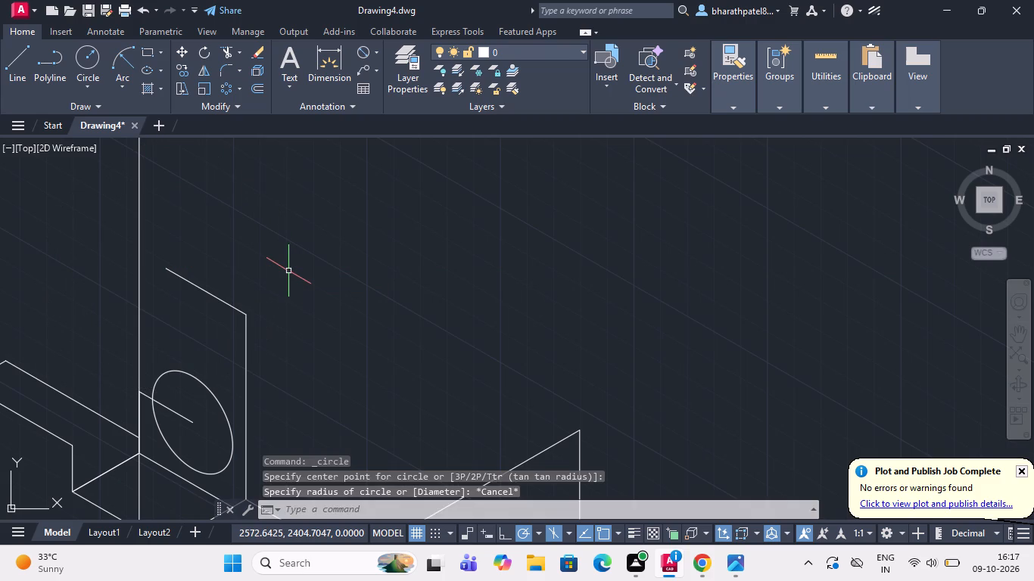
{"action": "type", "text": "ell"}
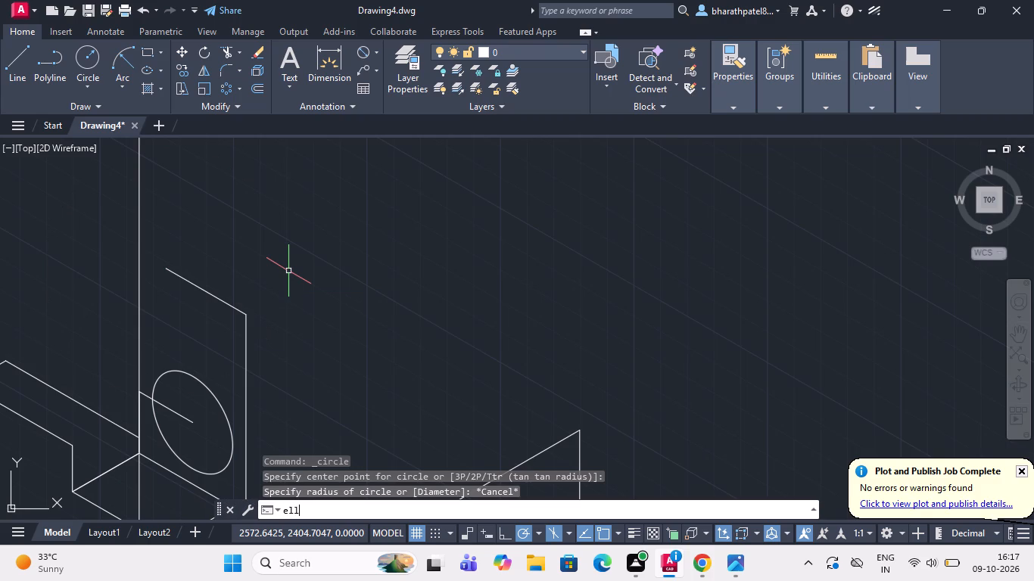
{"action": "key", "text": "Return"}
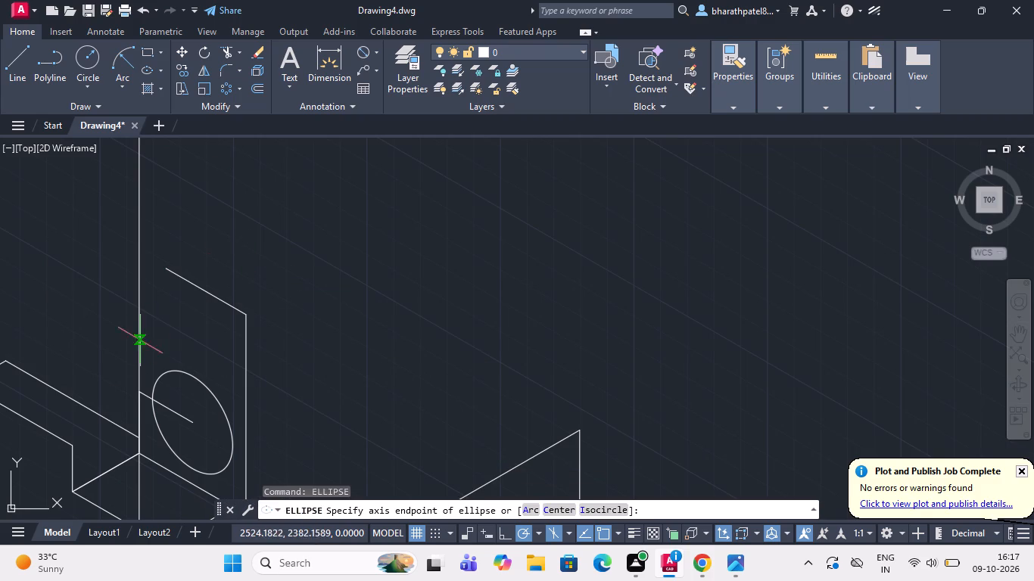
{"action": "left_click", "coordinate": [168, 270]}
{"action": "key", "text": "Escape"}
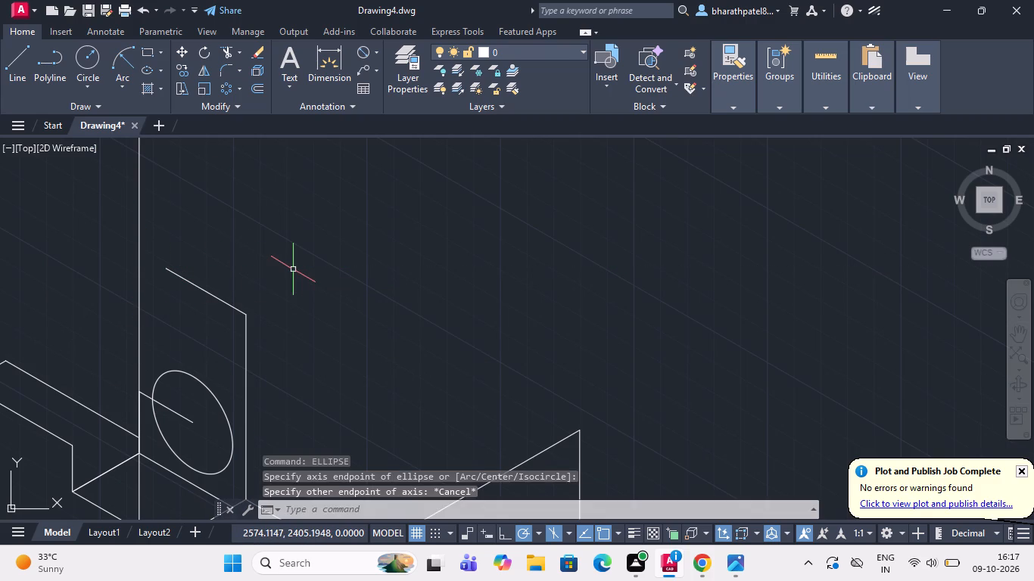
Start the Ellipse command for the top of the upright.
{"action": "type", "text": "el"}
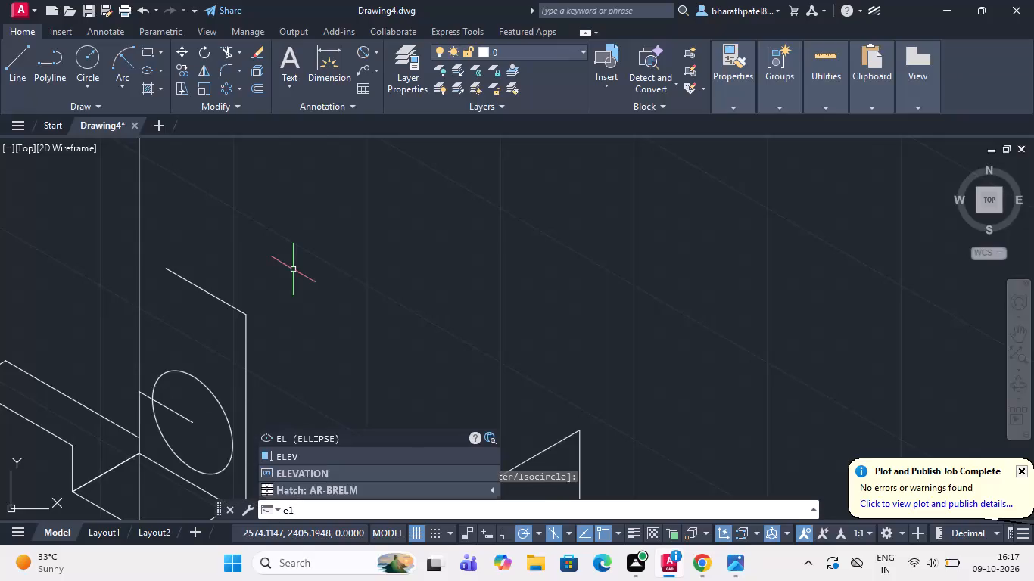
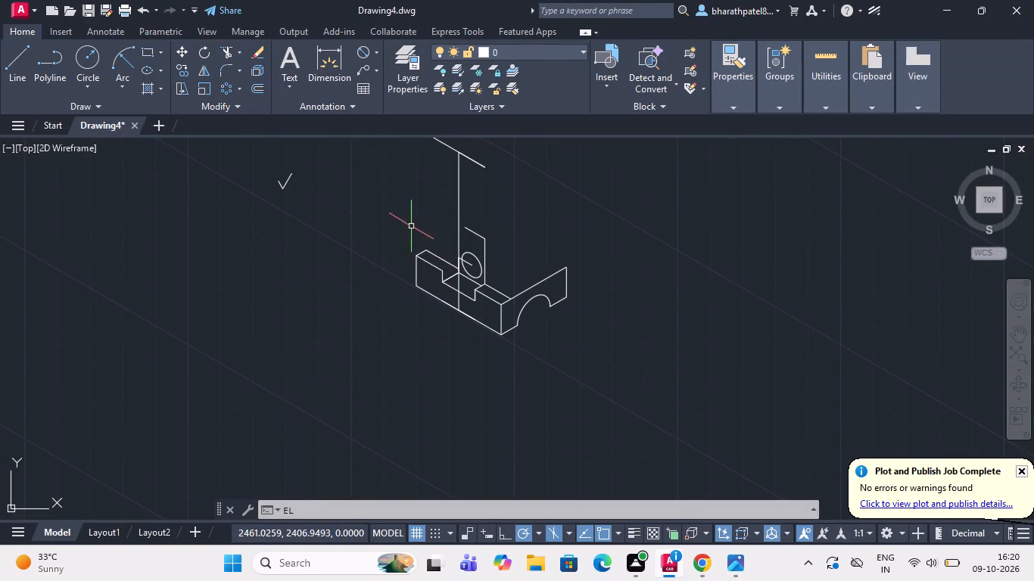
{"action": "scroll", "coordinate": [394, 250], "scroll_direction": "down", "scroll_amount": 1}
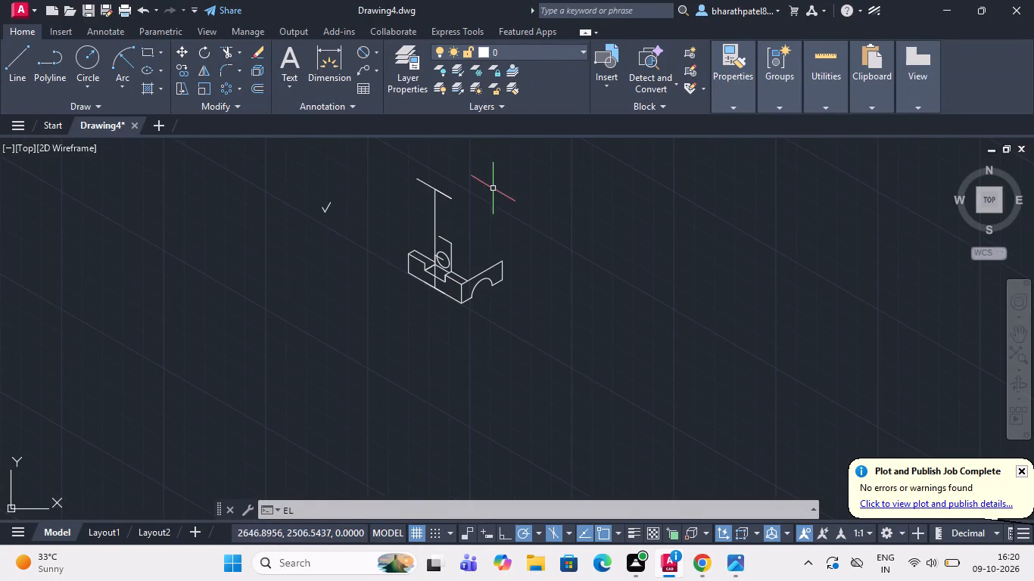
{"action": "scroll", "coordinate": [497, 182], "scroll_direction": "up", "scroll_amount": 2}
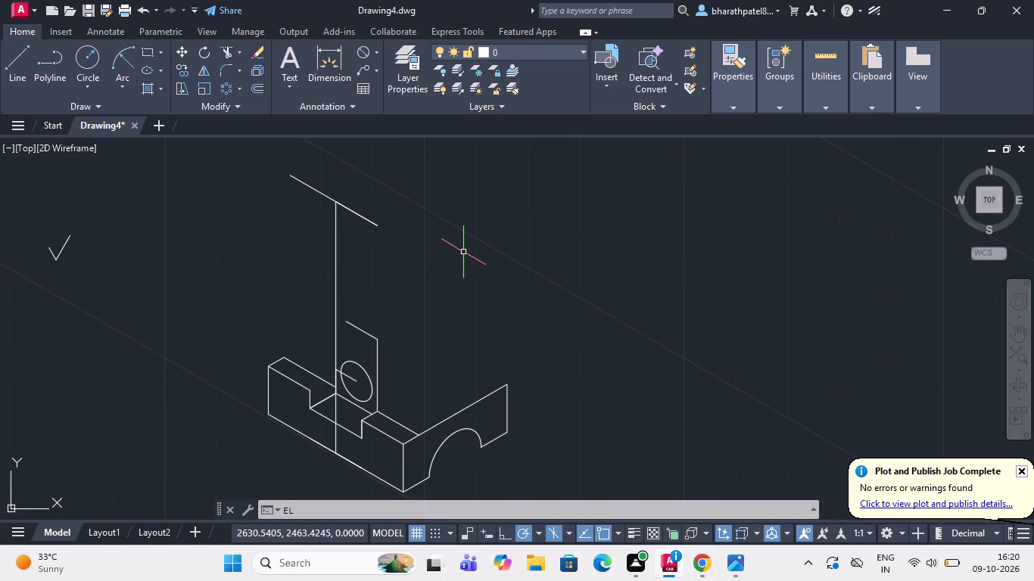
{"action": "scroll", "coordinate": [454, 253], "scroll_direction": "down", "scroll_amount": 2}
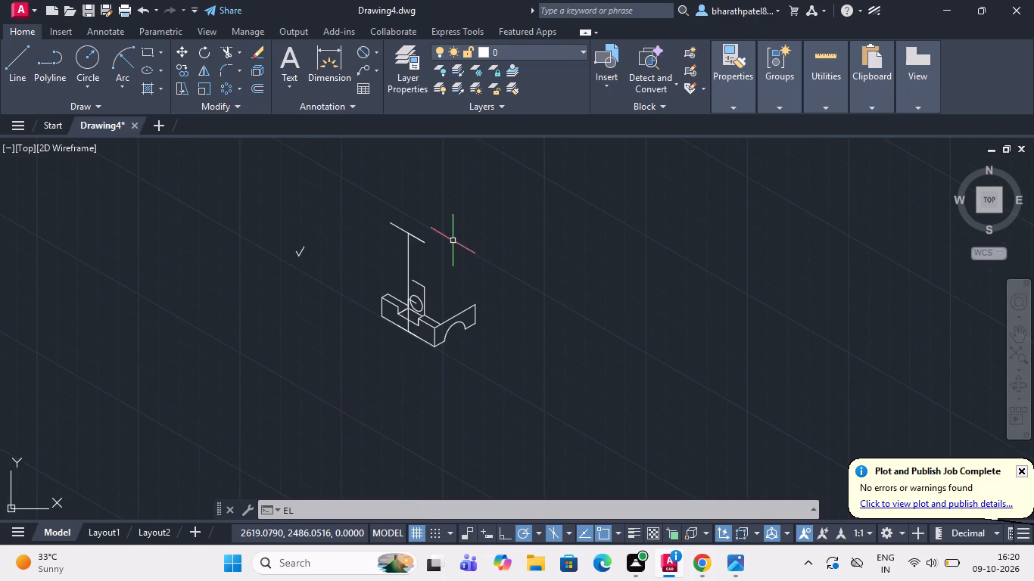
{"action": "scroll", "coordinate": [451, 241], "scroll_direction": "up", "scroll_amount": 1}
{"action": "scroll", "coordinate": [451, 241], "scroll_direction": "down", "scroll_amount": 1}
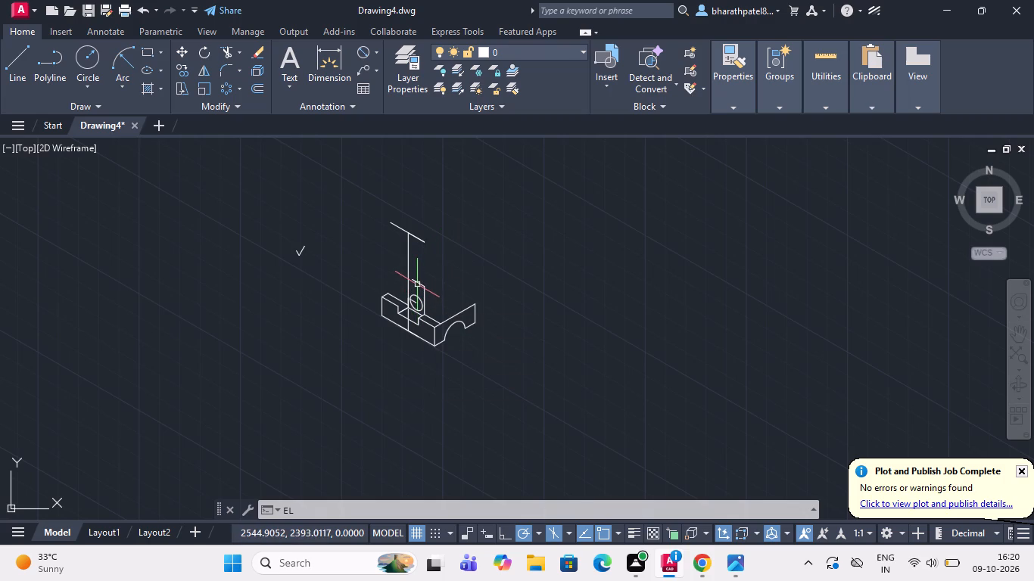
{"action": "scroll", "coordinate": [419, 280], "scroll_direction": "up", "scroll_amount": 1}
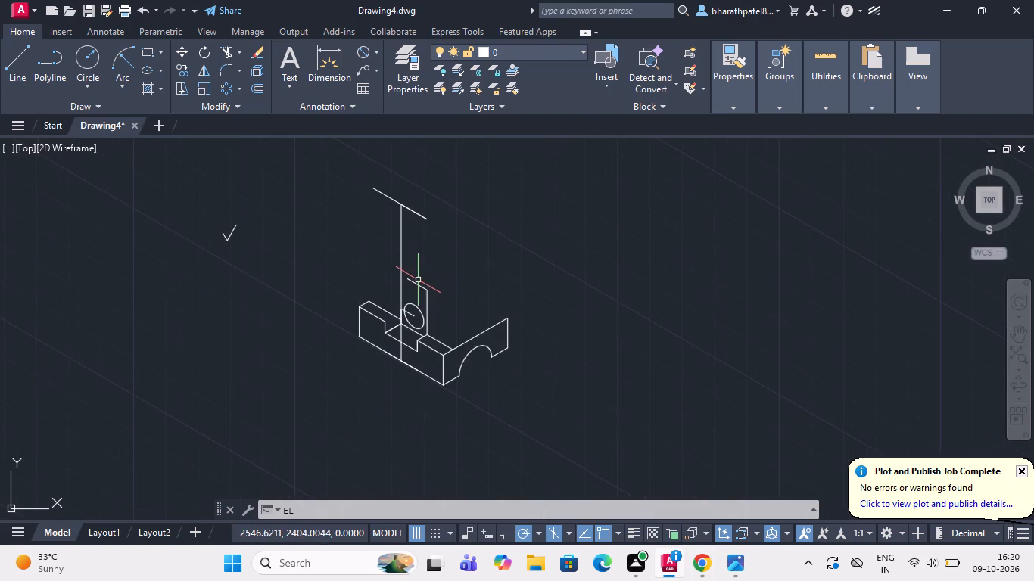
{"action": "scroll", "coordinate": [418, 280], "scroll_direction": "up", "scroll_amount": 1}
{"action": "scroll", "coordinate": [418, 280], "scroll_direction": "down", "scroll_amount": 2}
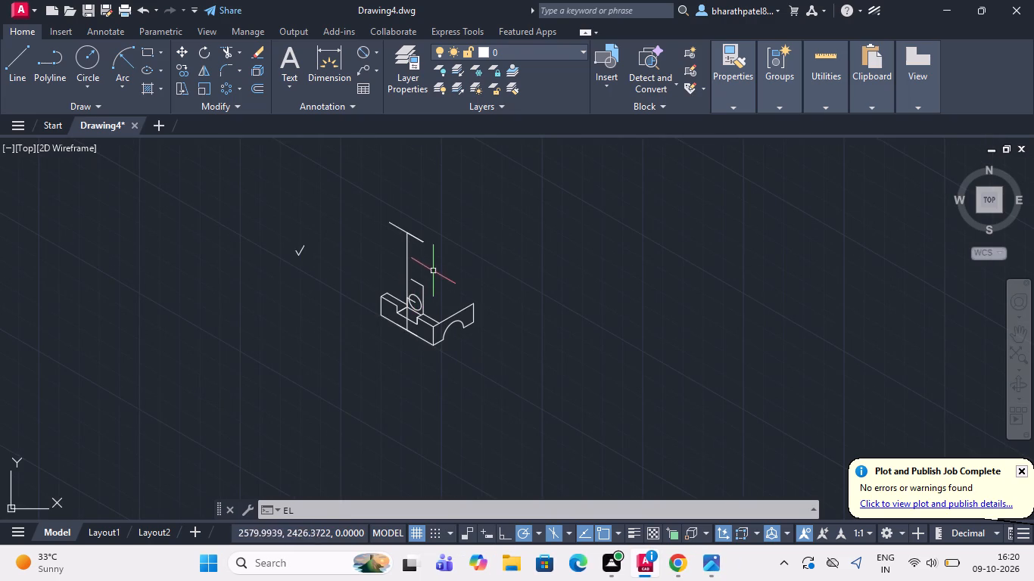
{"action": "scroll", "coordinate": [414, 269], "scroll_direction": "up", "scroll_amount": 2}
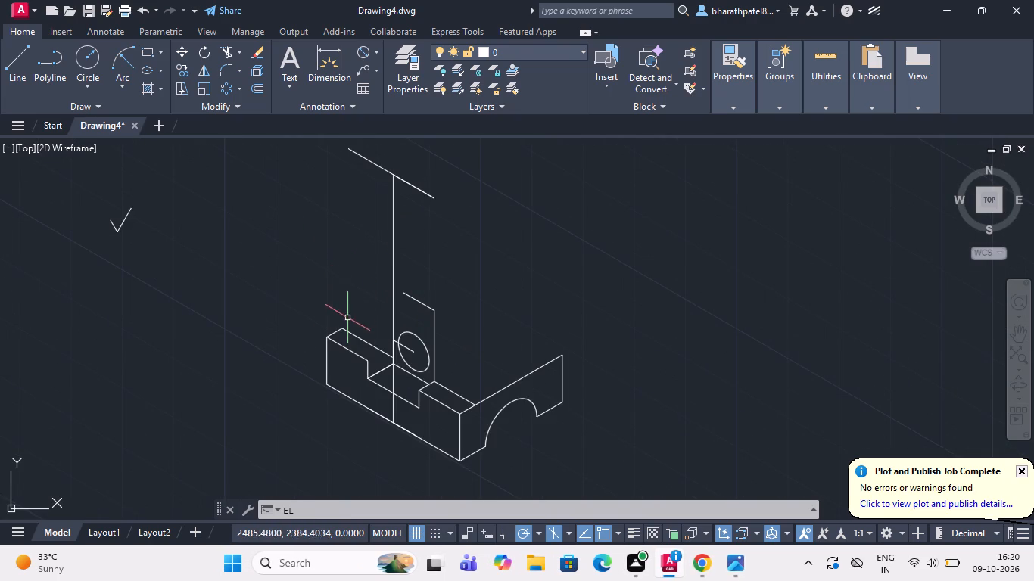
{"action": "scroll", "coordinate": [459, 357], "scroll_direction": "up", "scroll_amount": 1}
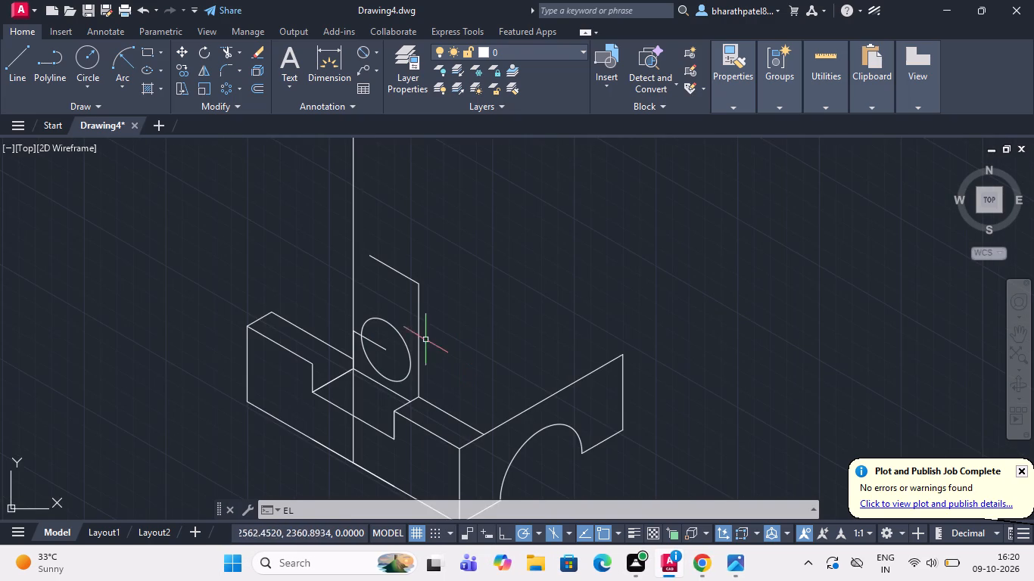
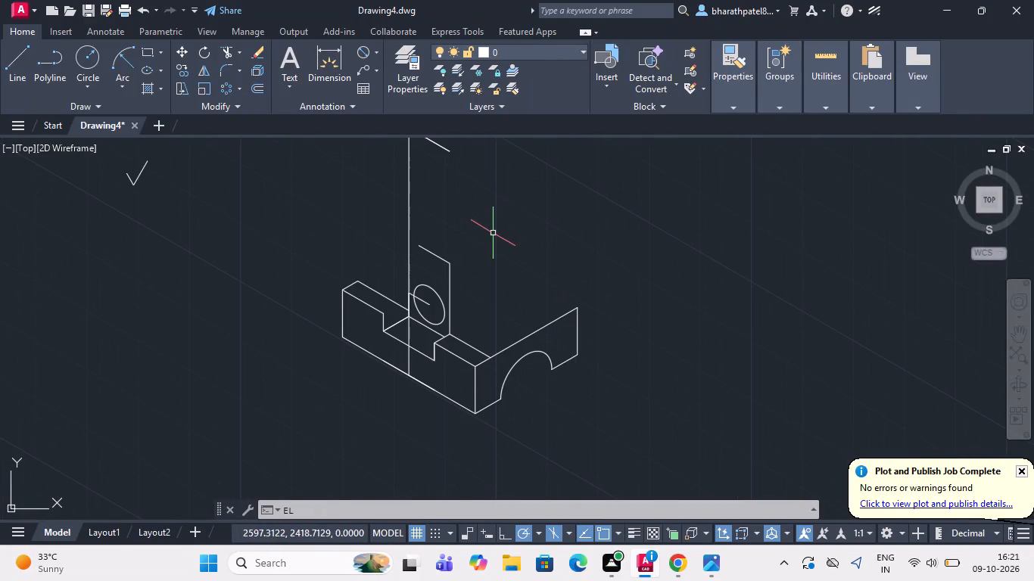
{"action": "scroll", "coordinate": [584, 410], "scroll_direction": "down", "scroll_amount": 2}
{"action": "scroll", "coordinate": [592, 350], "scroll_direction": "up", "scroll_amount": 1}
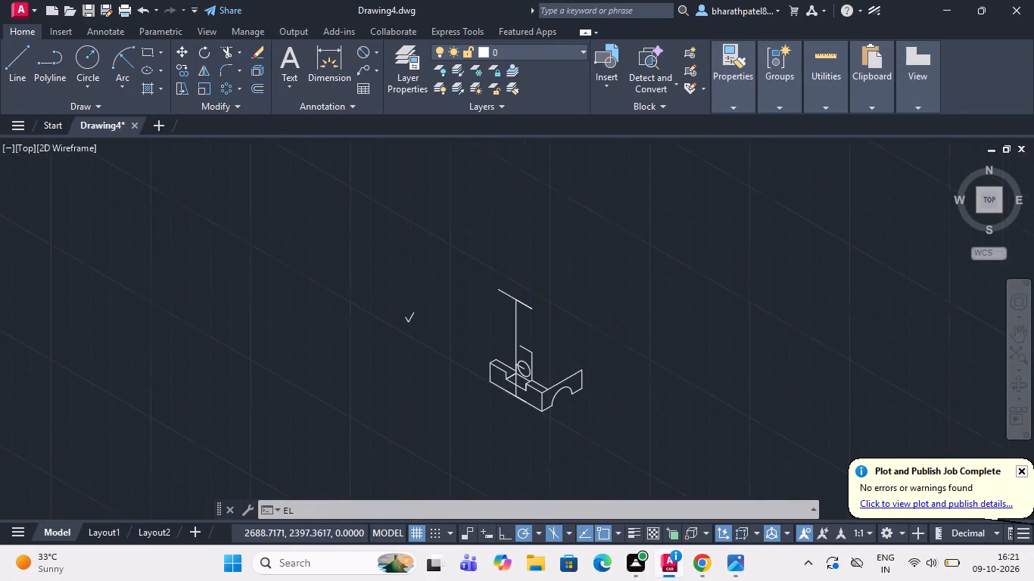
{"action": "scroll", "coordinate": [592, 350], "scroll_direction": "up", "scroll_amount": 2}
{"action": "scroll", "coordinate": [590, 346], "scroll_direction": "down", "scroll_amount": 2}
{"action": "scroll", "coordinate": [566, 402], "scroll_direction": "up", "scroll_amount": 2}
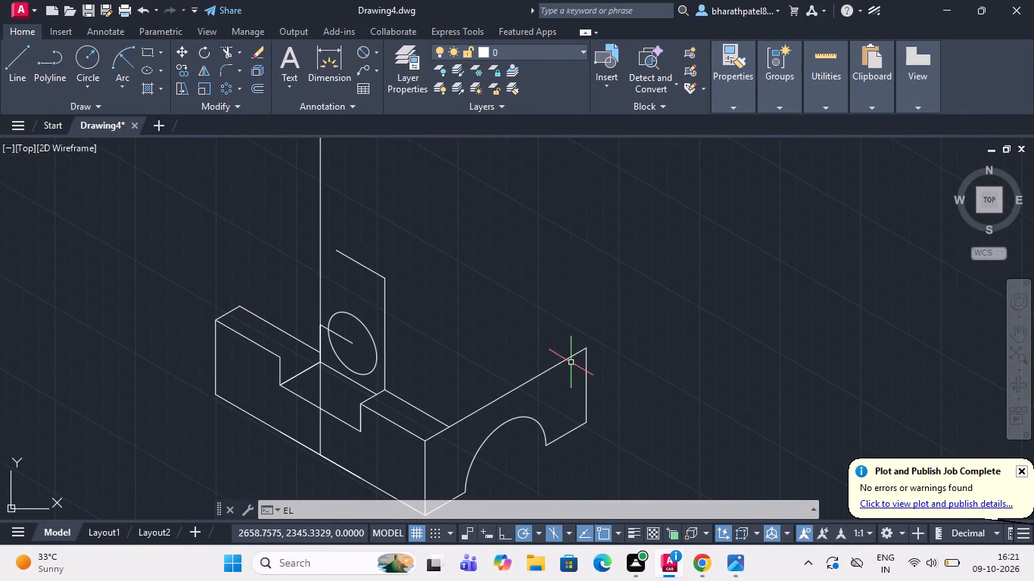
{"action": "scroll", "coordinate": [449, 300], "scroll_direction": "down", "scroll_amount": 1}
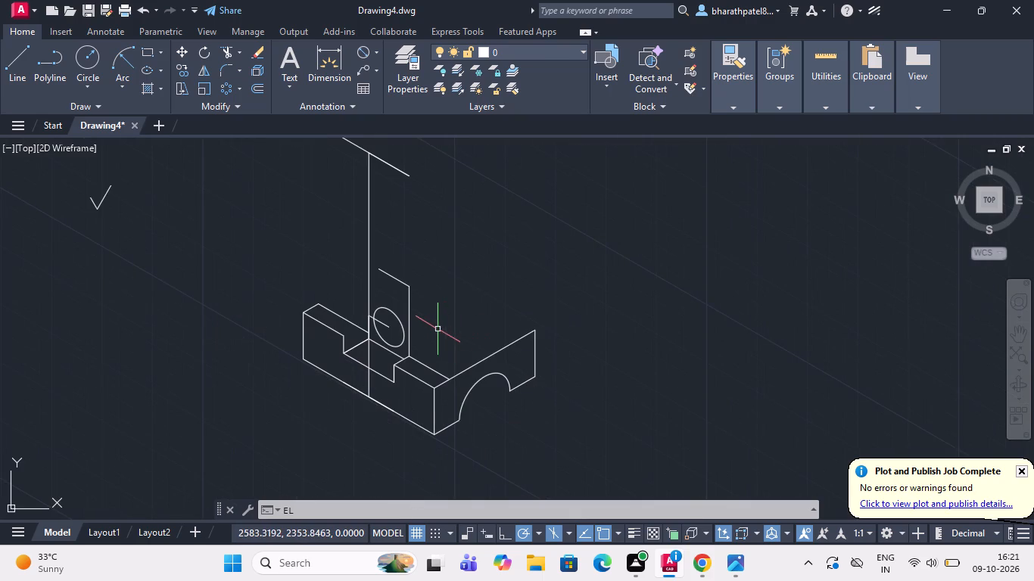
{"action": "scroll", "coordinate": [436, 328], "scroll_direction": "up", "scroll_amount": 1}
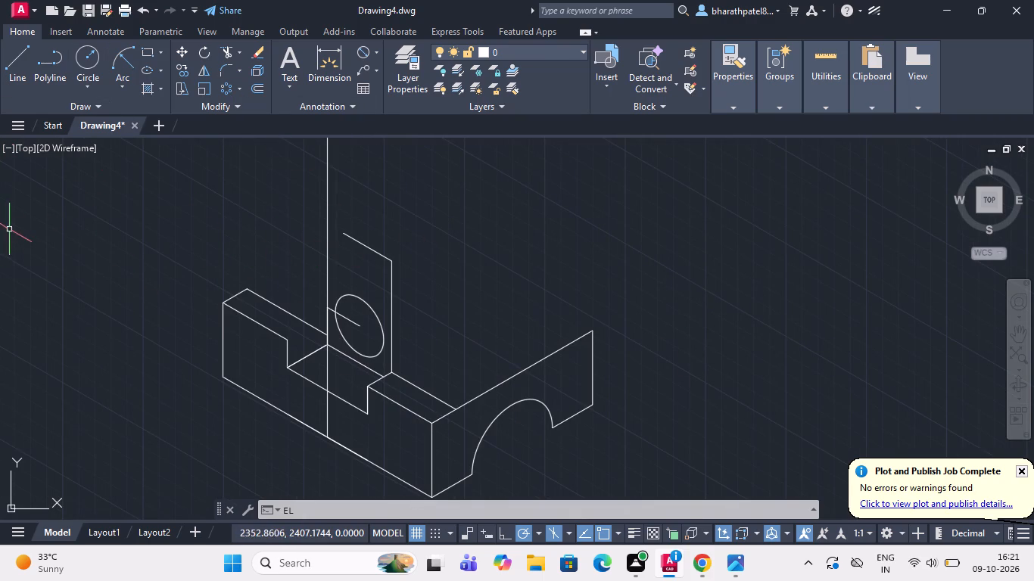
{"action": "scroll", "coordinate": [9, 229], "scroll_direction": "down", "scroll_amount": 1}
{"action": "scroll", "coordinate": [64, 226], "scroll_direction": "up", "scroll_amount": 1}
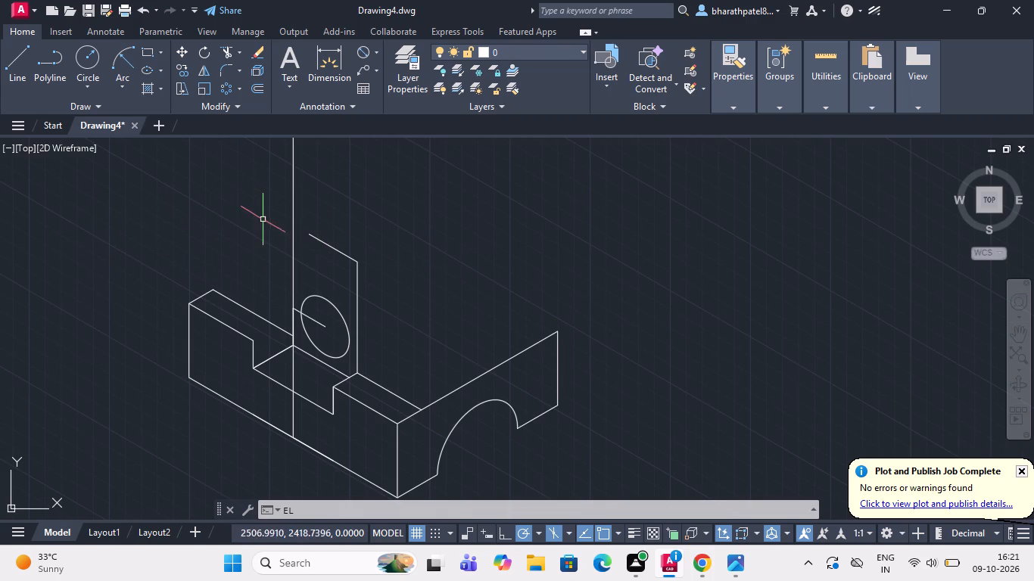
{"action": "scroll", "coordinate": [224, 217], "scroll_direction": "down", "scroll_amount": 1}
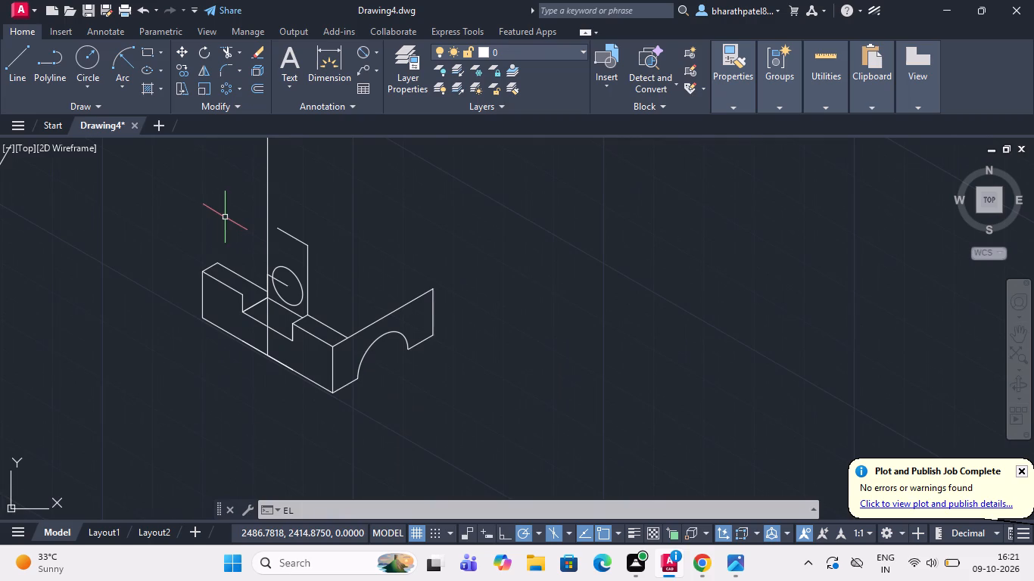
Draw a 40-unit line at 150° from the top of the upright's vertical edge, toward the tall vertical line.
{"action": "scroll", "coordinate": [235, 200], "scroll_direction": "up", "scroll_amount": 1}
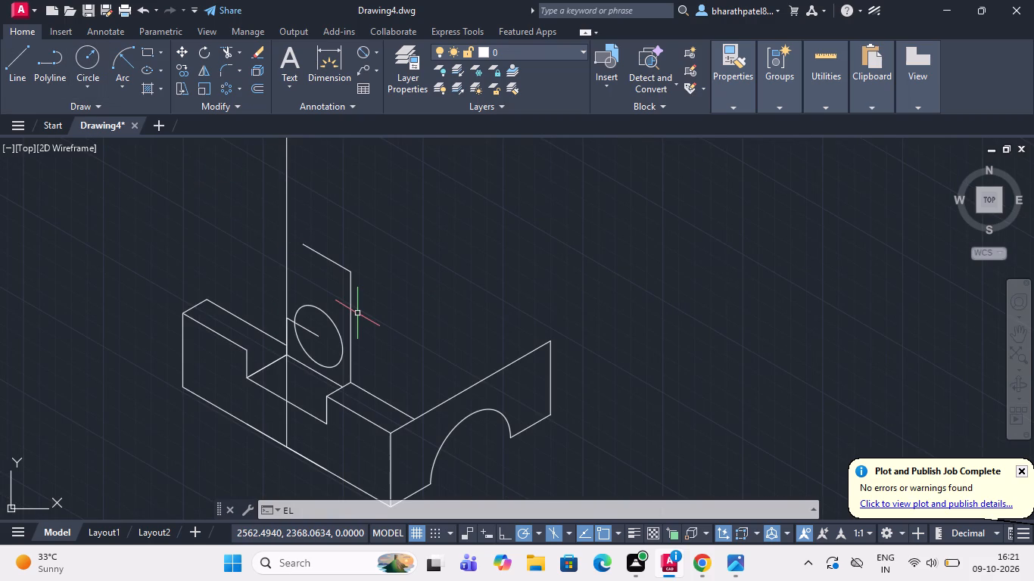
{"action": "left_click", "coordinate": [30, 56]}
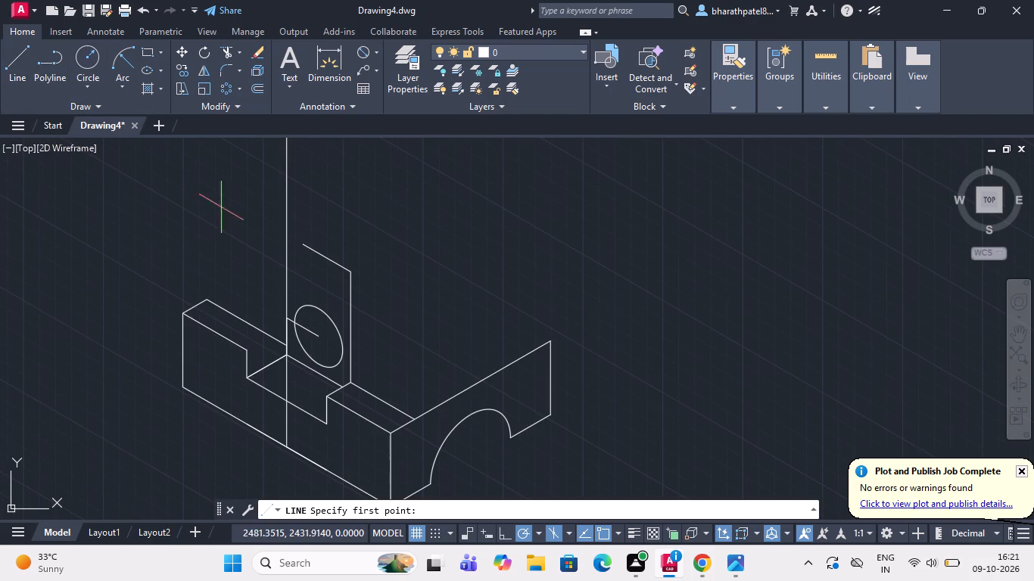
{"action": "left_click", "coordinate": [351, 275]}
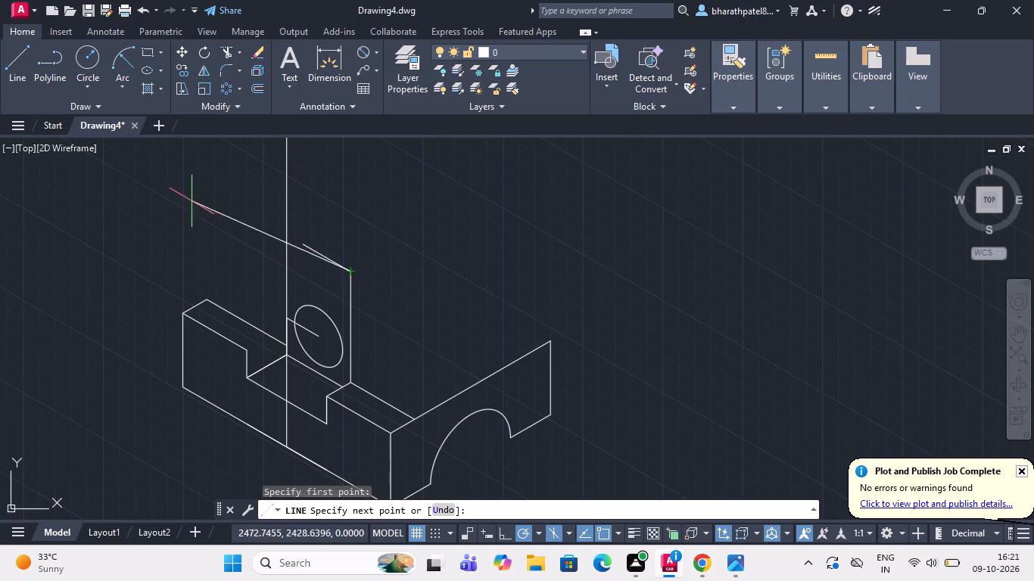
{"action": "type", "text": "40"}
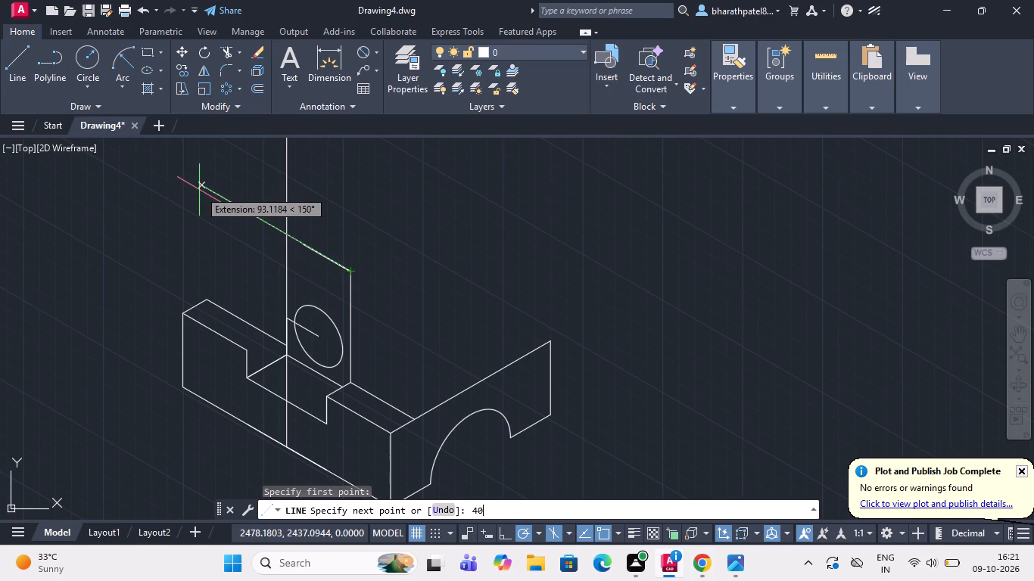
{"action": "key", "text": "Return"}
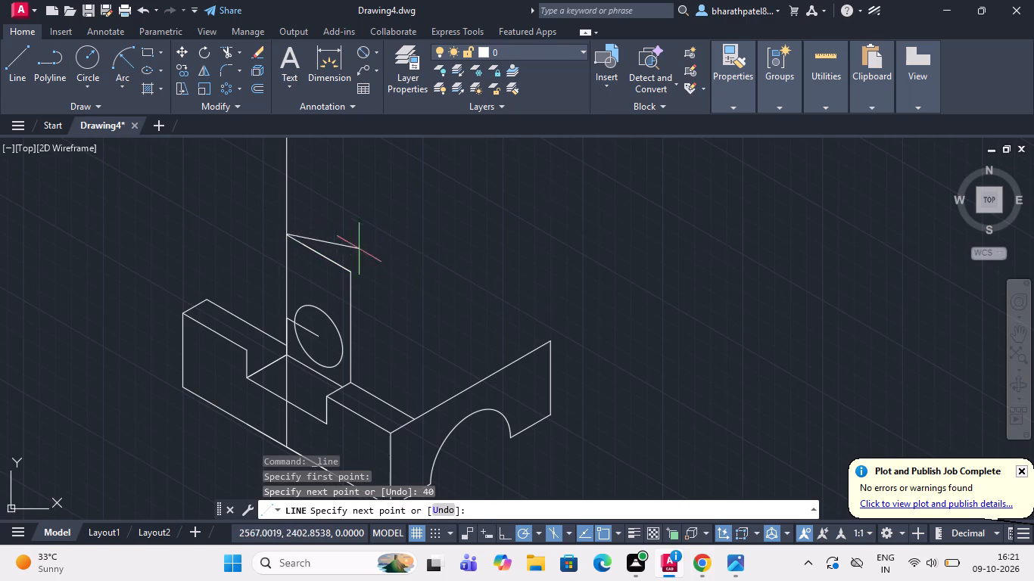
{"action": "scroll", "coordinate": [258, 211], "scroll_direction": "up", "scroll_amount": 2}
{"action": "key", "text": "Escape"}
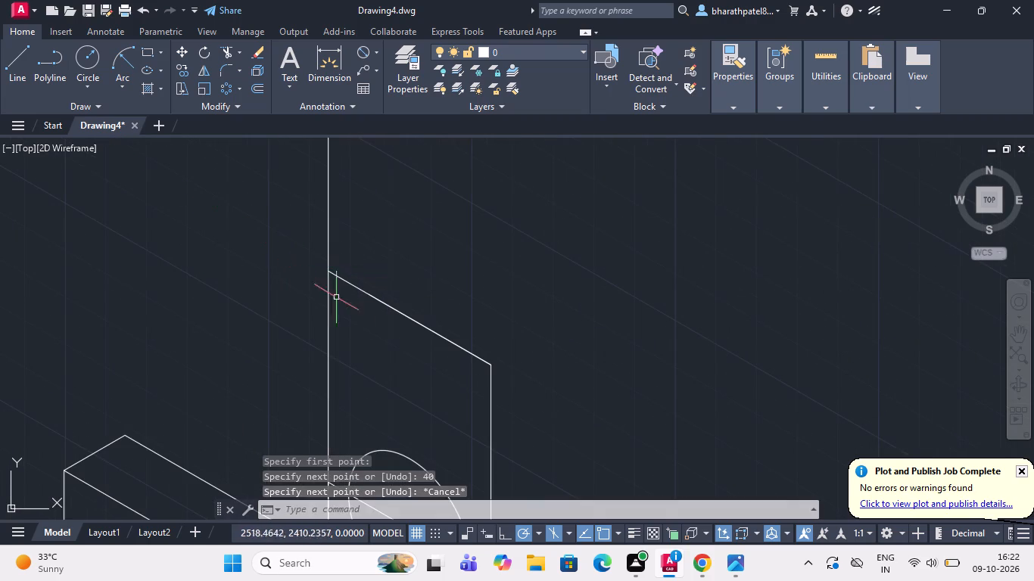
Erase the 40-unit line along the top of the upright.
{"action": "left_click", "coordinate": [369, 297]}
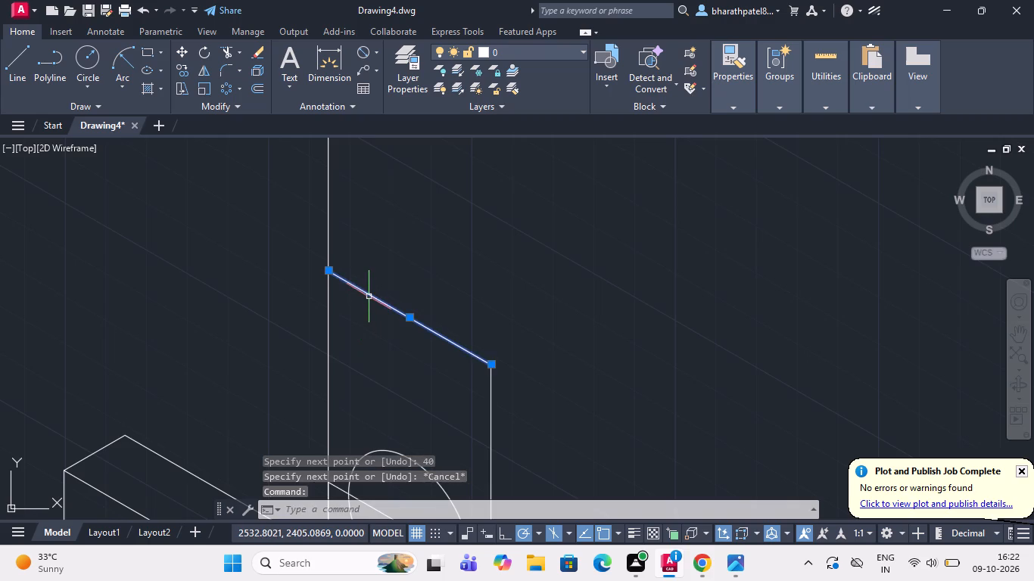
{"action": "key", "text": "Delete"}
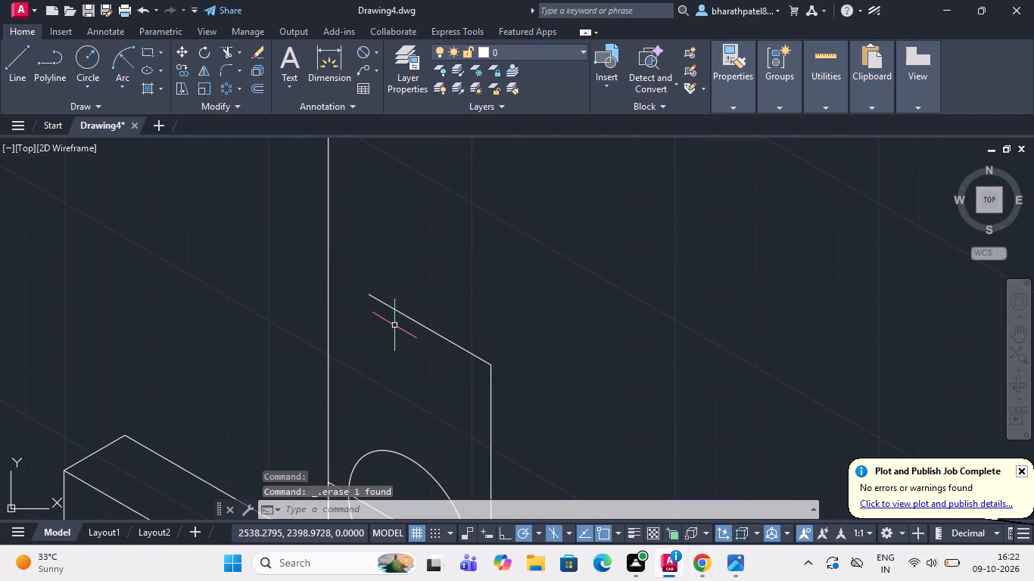
Erase the upright's remaining top line and redraw it 30 units long at 150° from the top of the vertical edge.
{"action": "left_click", "coordinate": [399, 314]}
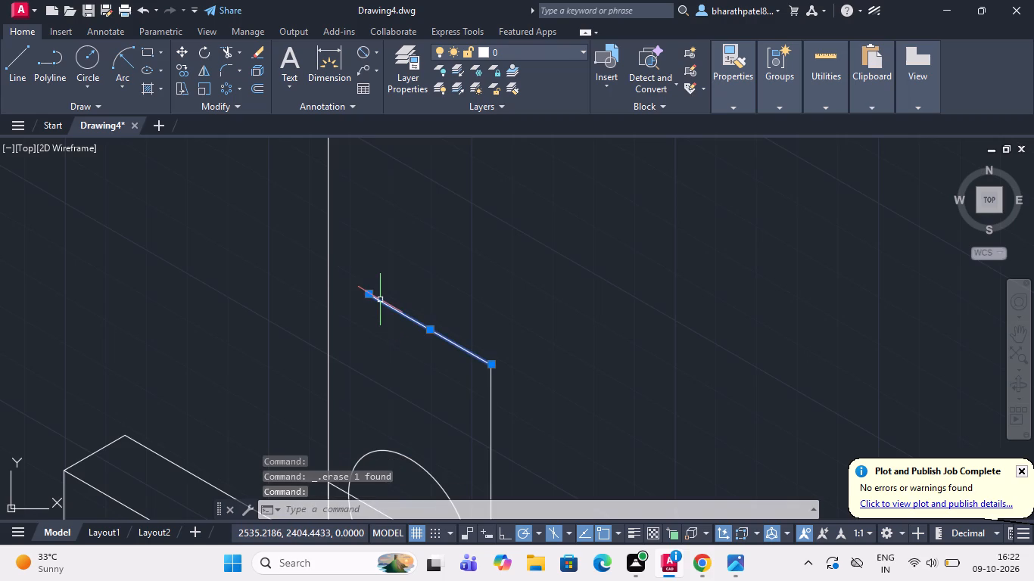
{"action": "key", "text": "Delete"}
{"action": "left_click_drag", "start_coordinate": [192, 341], "coordinate": [186, 362]}
{"action": "left_click", "coordinate": [157, 340]}
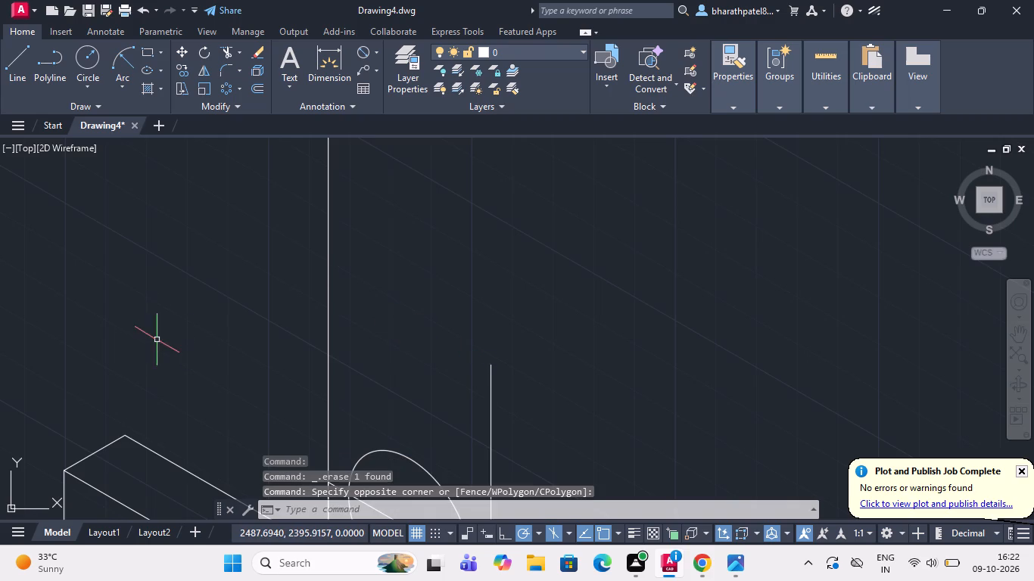
{"action": "scroll", "coordinate": [225, 279], "scroll_direction": "down", "scroll_amount": 3}
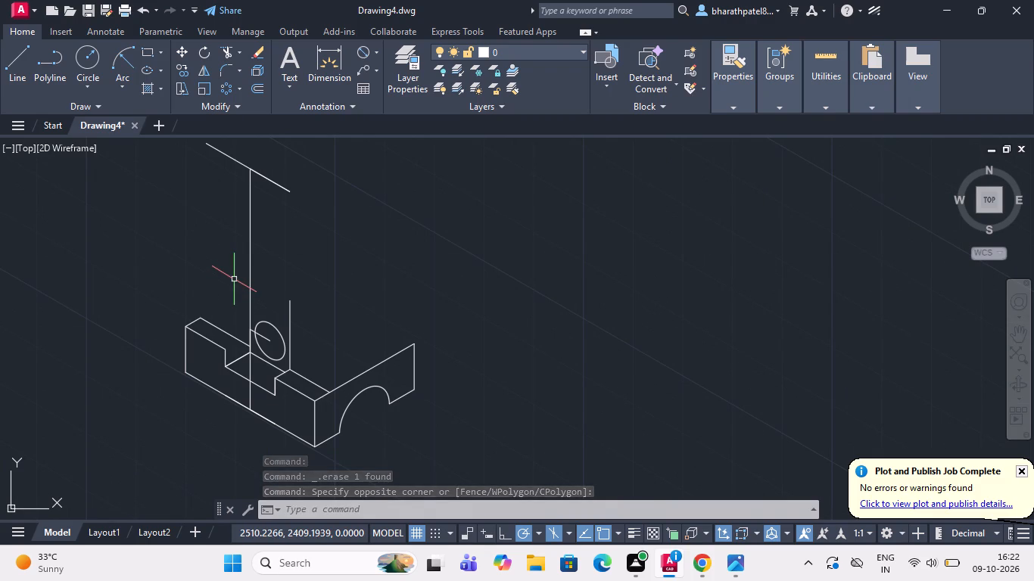
{"action": "left_click", "coordinate": [5, 64]}
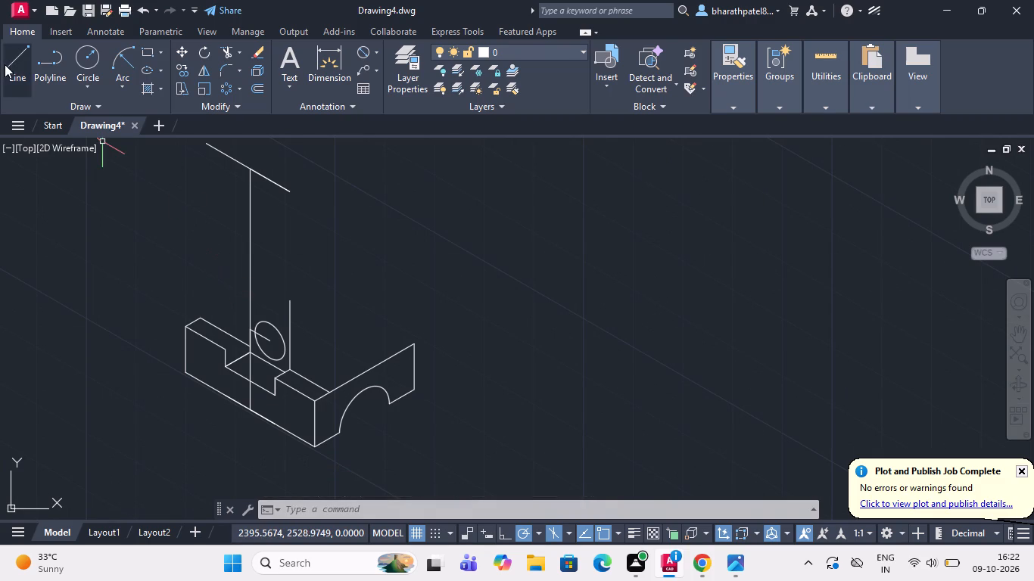
{"action": "left_click", "coordinate": [293, 300]}
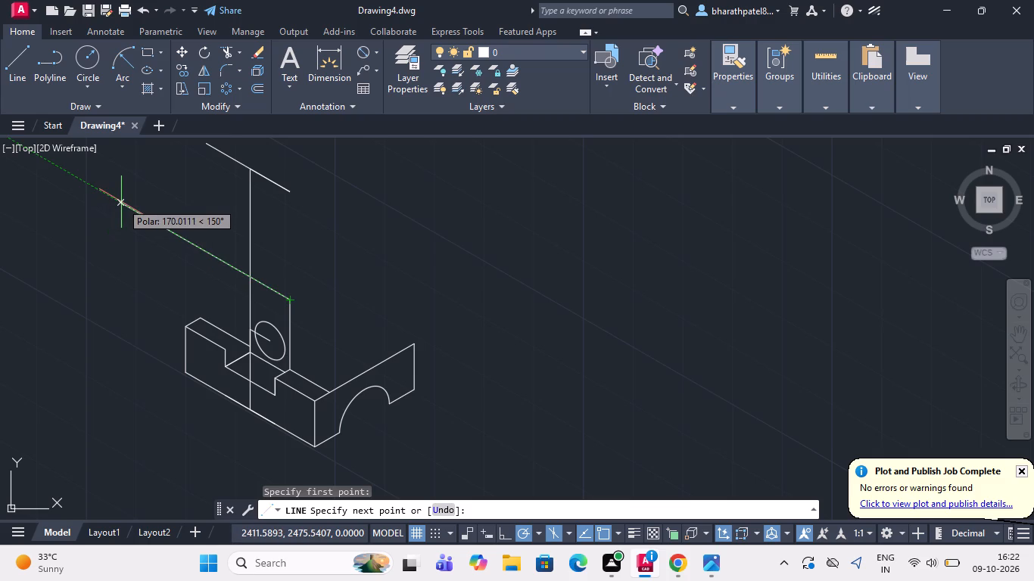
{"action": "type", "text": "30"}
{"action": "key", "text": "Return"}
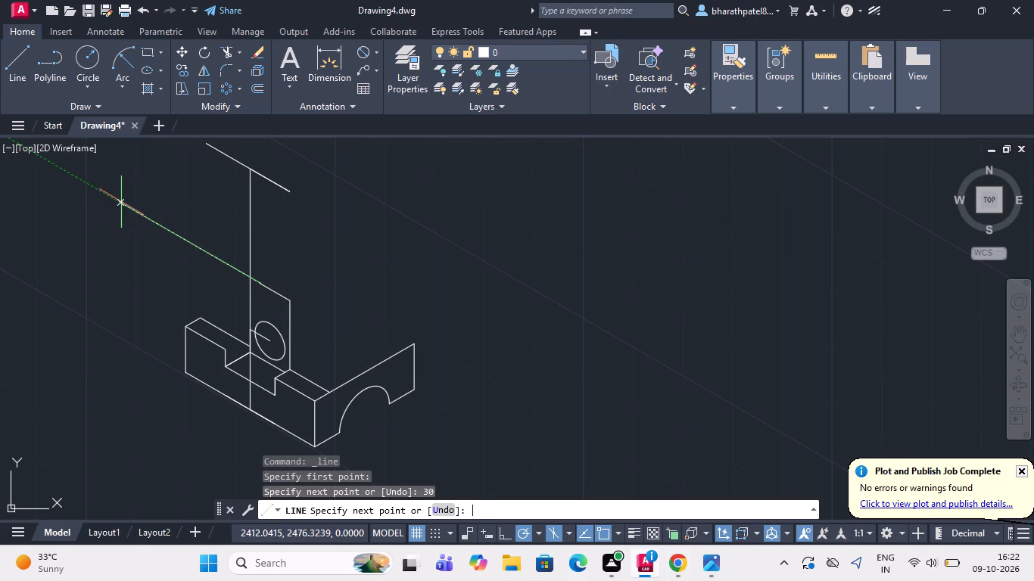
{"action": "key", "text": "Escape"}
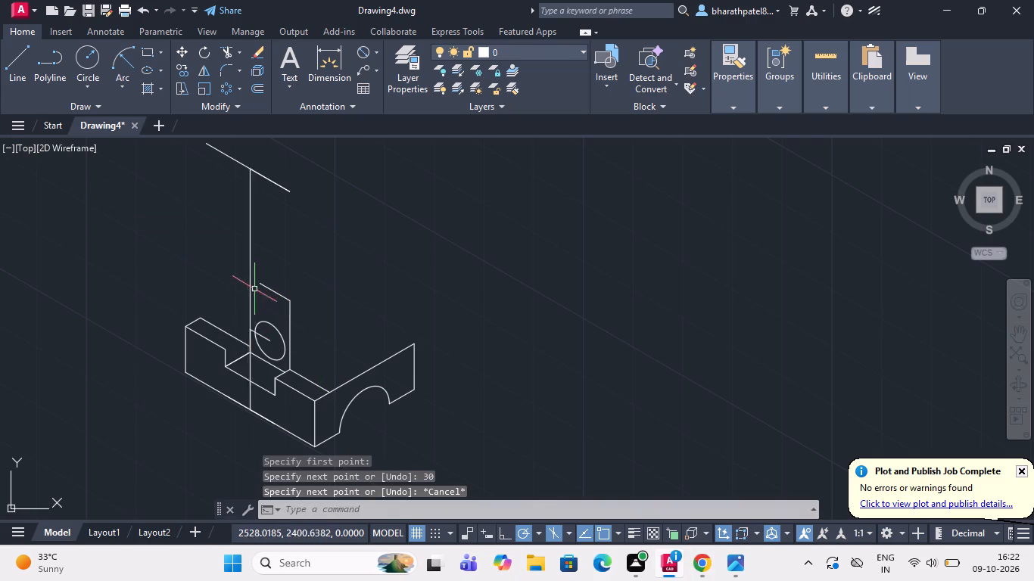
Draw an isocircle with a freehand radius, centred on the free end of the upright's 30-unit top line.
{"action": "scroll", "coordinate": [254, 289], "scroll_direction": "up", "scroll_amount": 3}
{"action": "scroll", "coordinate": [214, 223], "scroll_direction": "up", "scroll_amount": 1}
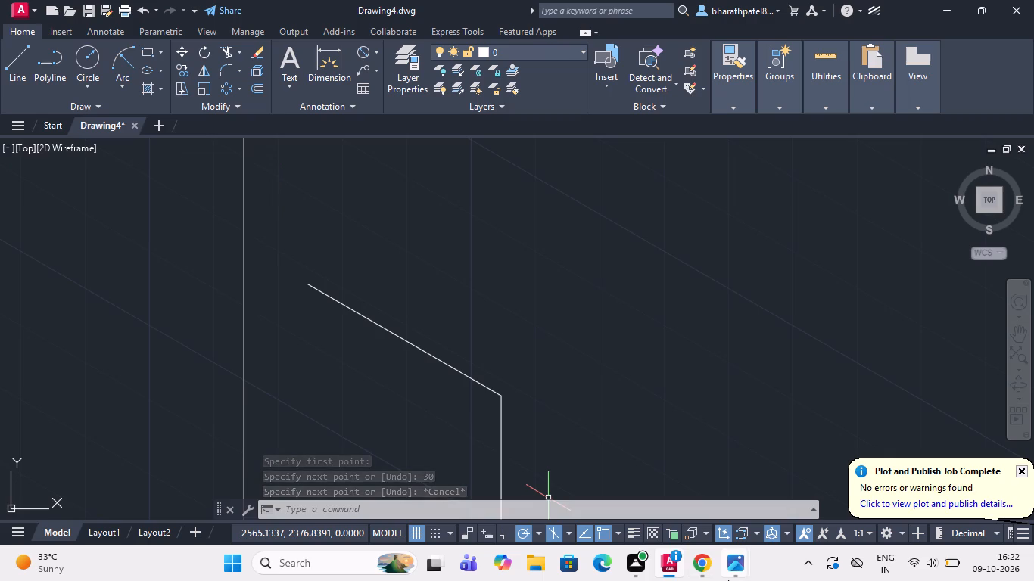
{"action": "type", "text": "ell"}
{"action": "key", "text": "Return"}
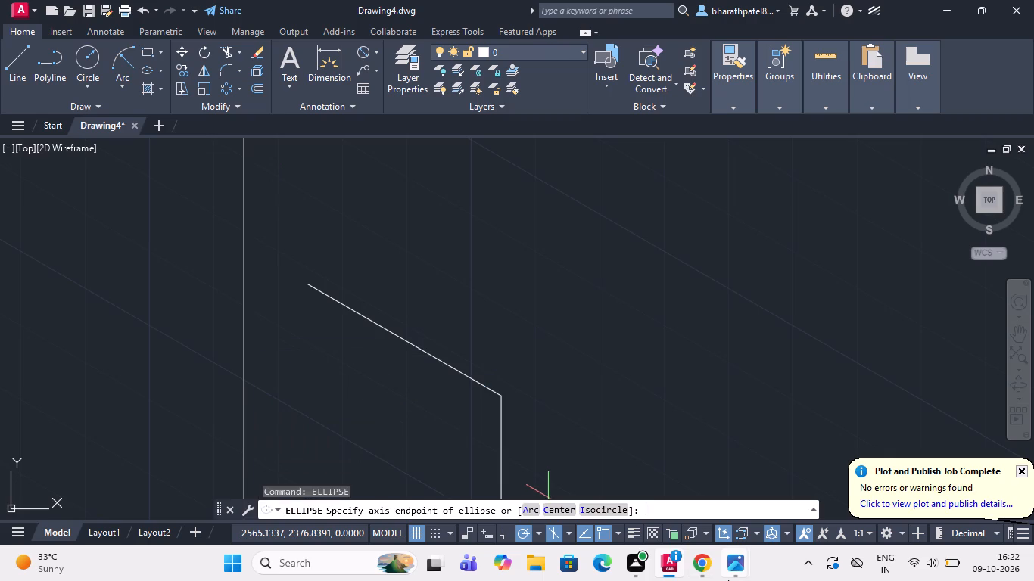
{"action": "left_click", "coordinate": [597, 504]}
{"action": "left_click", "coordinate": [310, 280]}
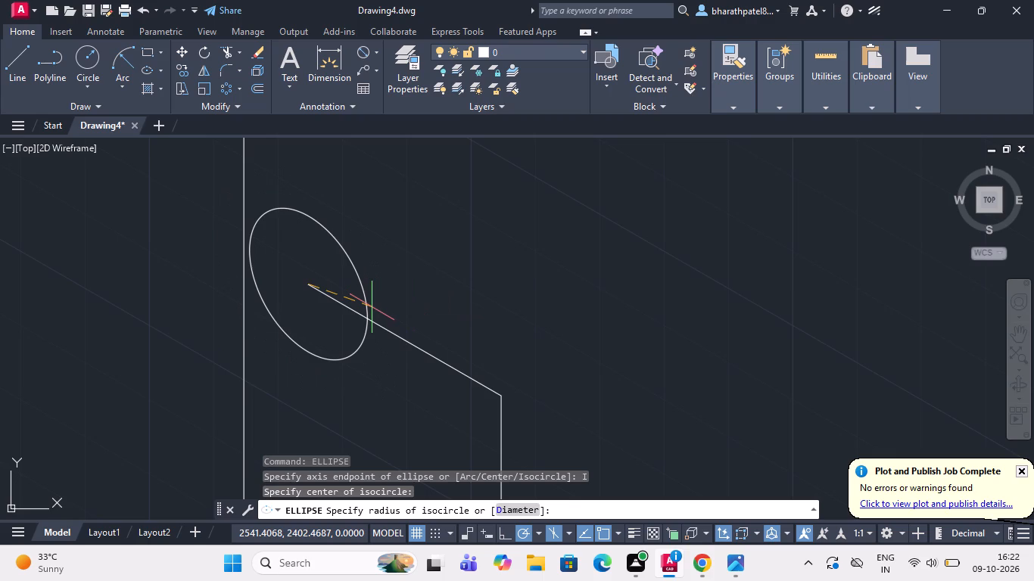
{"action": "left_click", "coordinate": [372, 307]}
Switch the active isoplane to Right.
{"action": "key", "text": "F5"}
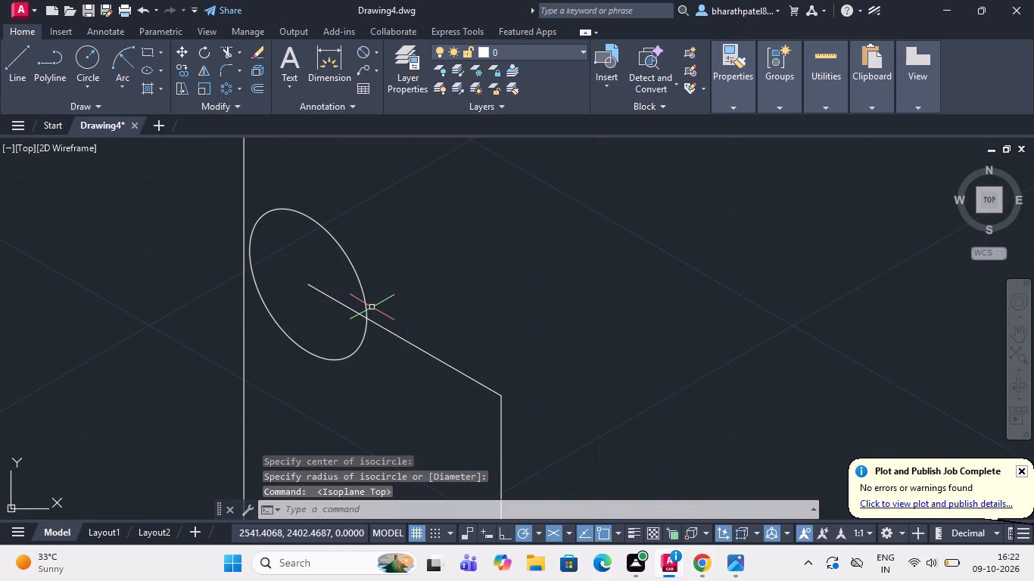
{"action": "key", "text": "F5"}
{"action": "key", "text": "F5"}
{"action": "left_click", "coordinate": [372, 307]}
{"action": "key", "text": "F5"}
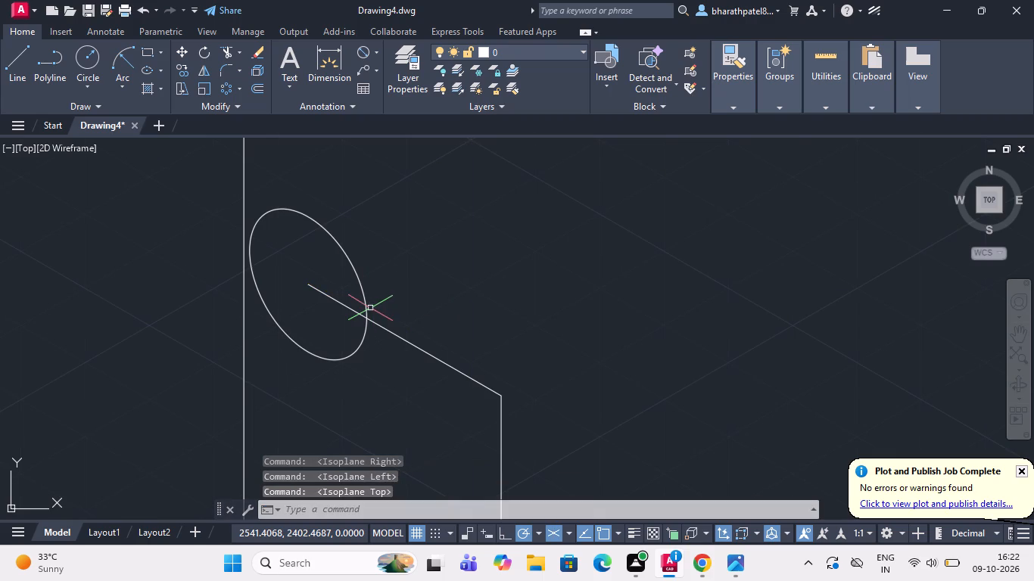
{"action": "key", "text": "F5"}
{"action": "key", "text": "Escape"}
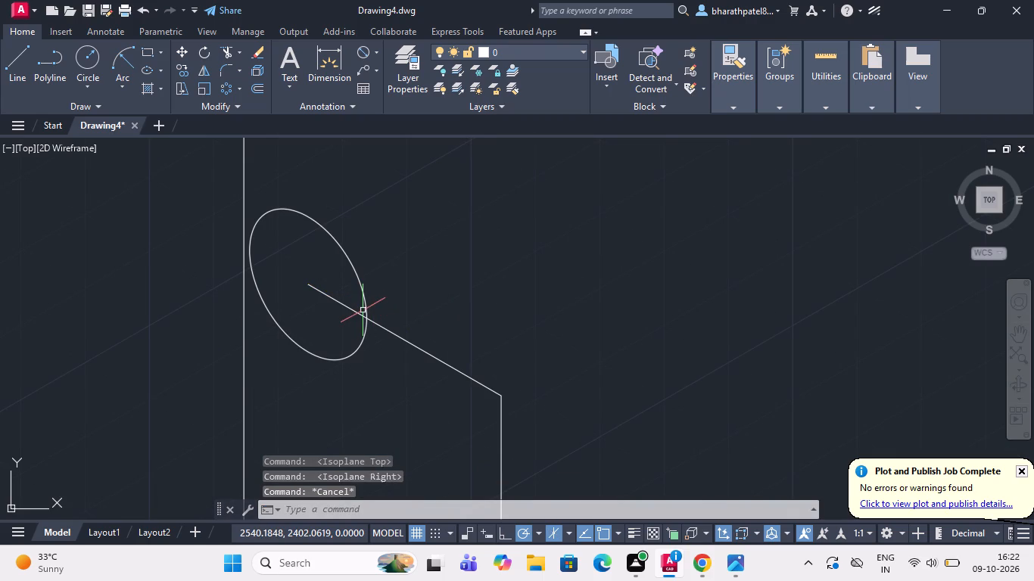
{"action": "key", "text": "Escape"}
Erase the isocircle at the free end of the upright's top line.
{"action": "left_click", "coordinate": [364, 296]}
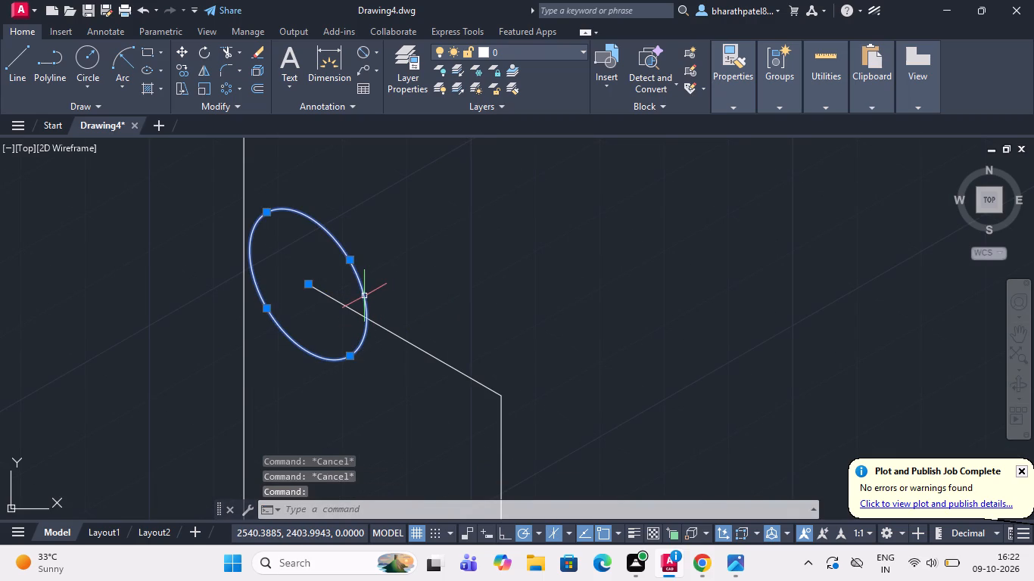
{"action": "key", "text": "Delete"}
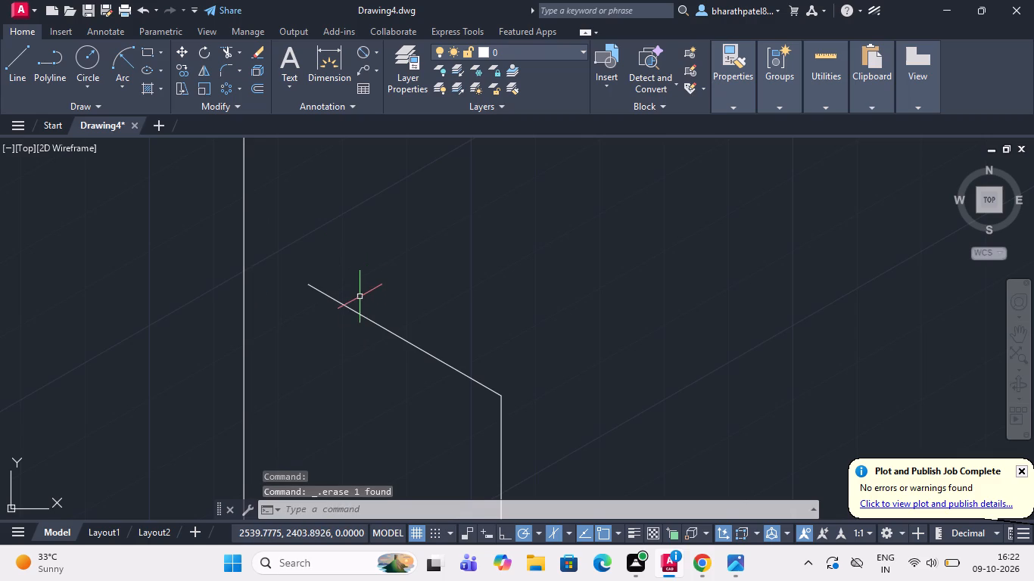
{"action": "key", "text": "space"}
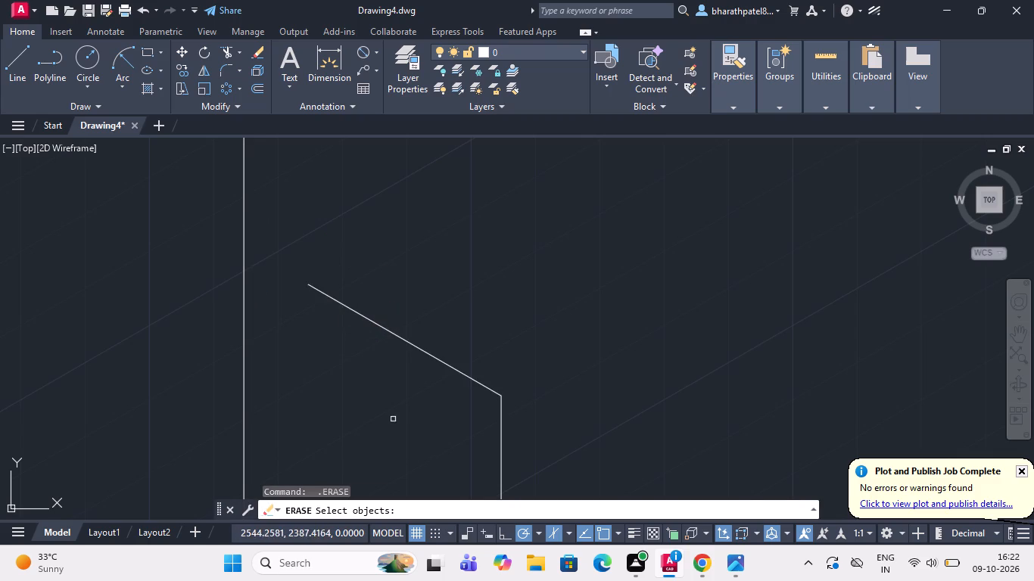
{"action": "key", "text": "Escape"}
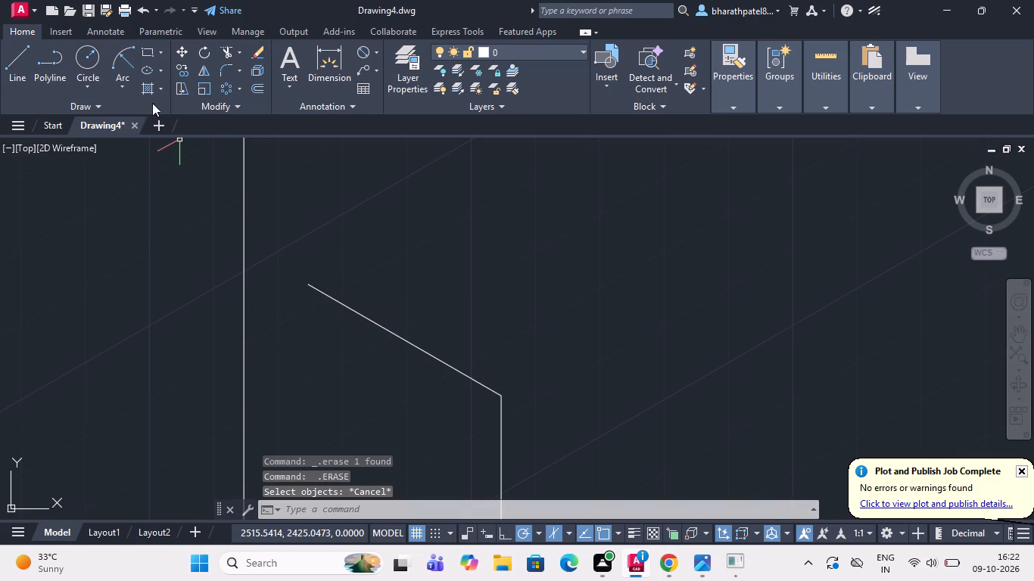
Start the Ellipse command.
{"action": "type", "text": "ell"}
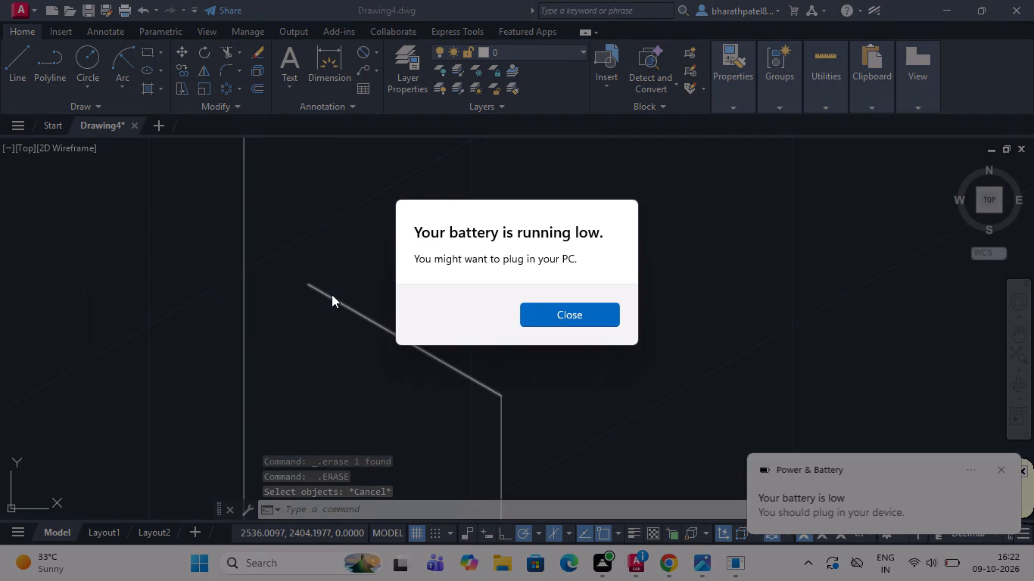
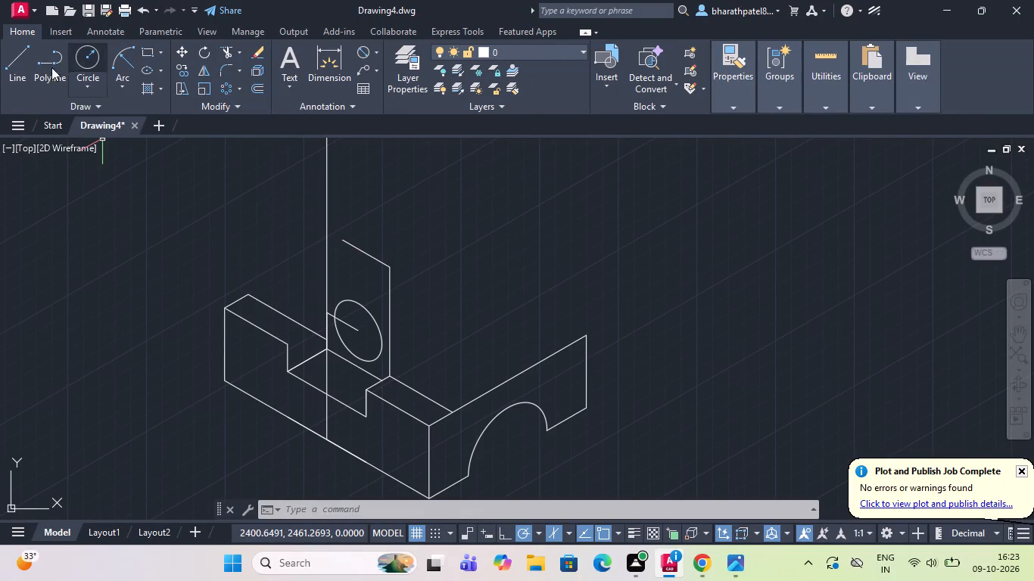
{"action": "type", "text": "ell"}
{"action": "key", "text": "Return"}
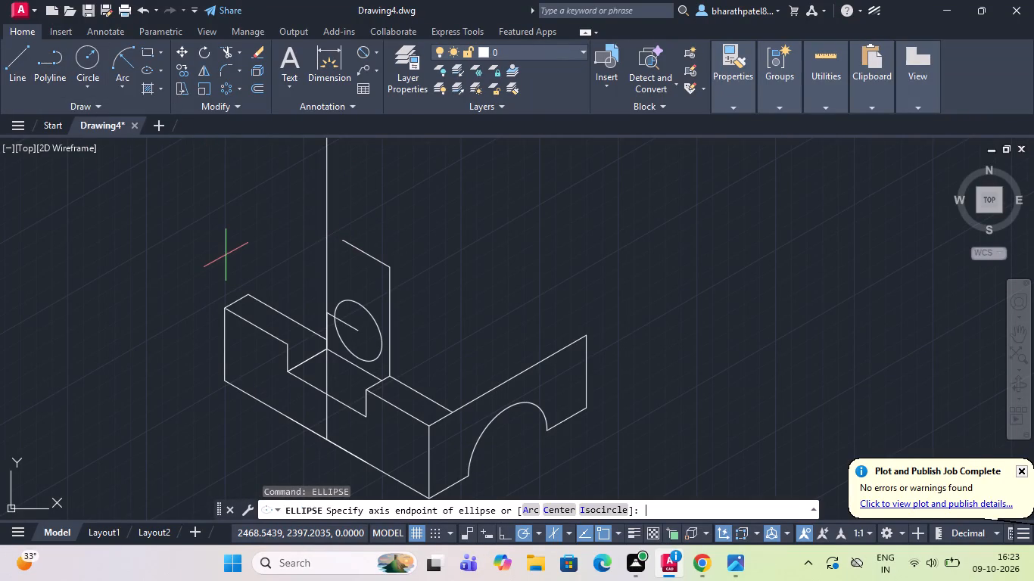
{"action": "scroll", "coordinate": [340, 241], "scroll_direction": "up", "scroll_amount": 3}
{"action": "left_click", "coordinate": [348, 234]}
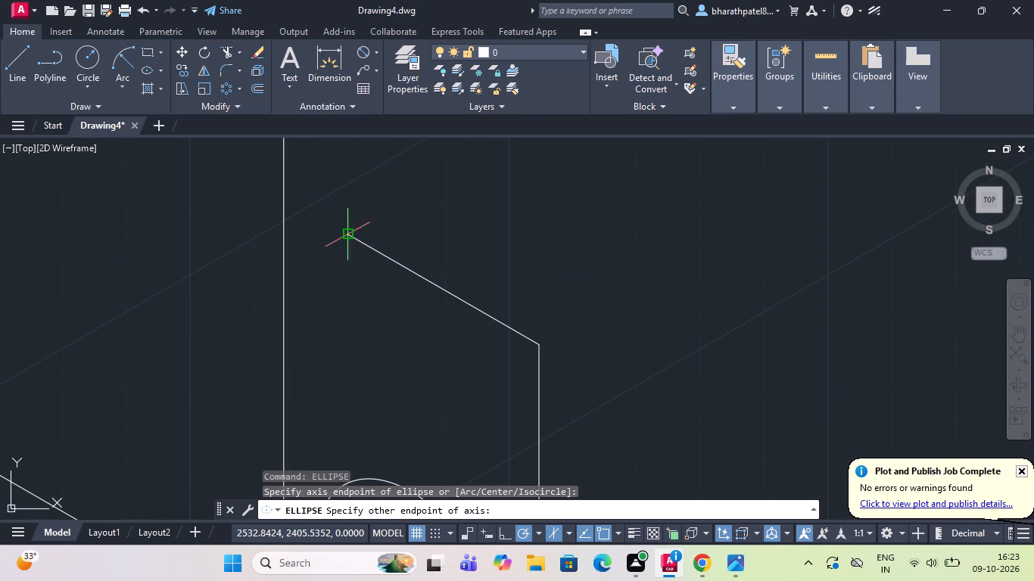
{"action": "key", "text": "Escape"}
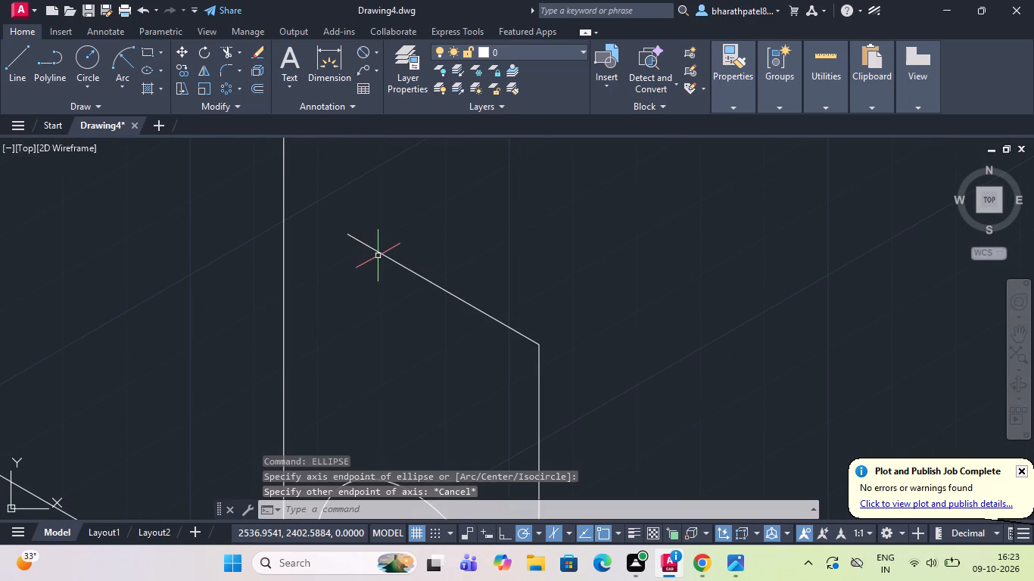
Draw an isocircle centred on the free end of the upright's top line, with the active isoplane switched to Left.
{"action": "key", "text": "space"}
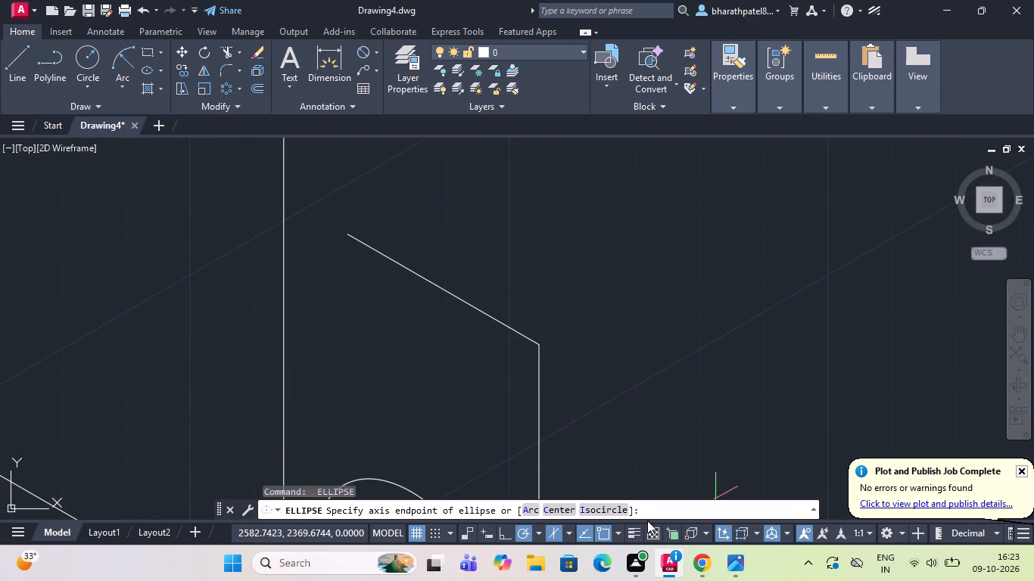
{"action": "left_click", "coordinate": [613, 505]}
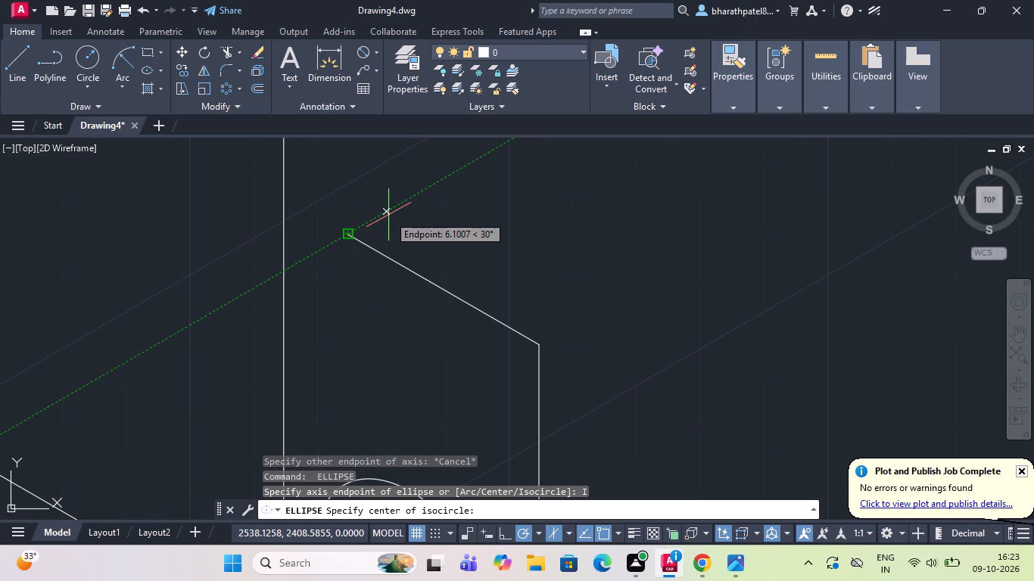
{"action": "left_click", "coordinate": [348, 235]}
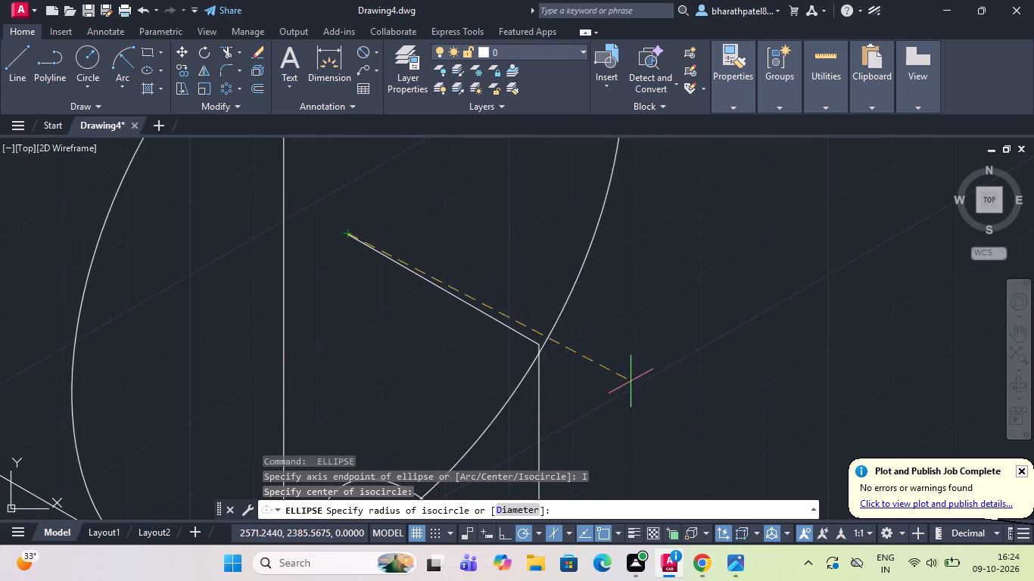
{"action": "scroll", "coordinate": [406, 308], "scroll_direction": "down", "scroll_amount": 2}
{"action": "scroll", "coordinate": [436, 281], "scroll_direction": "up", "scroll_amount": 1}
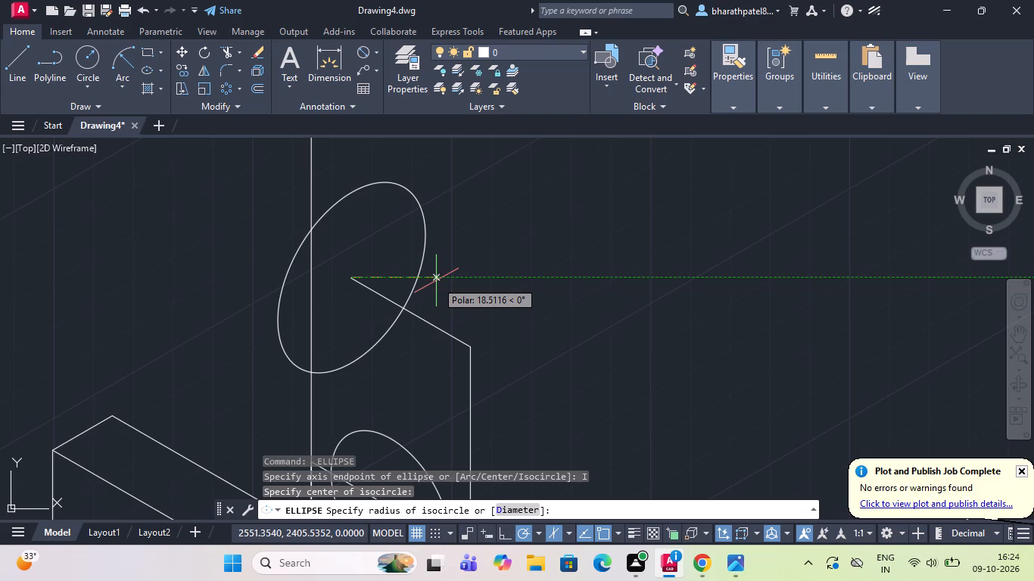
{"action": "key", "text": "F5"}
{"action": "key", "text": "F5"}
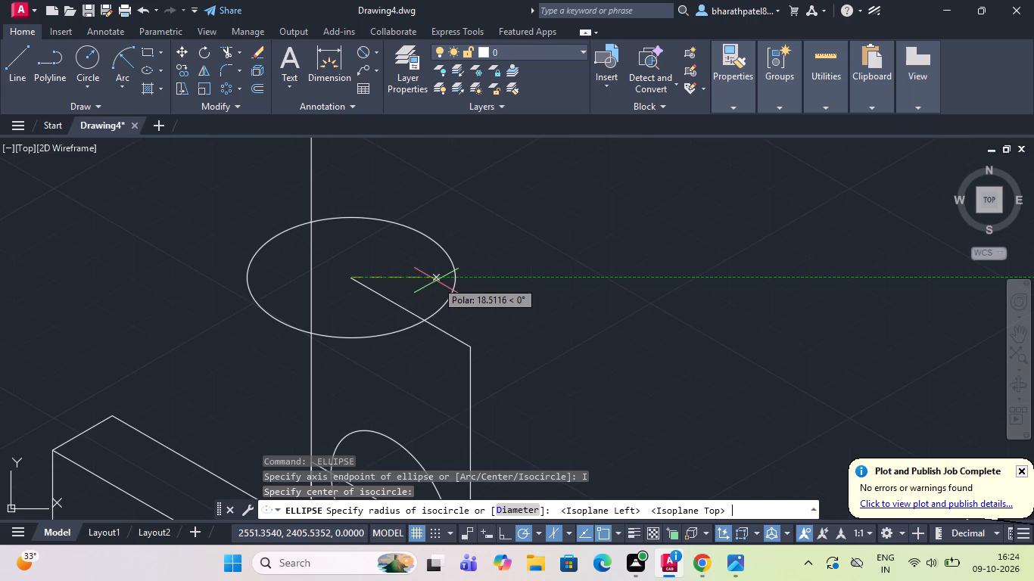
{"action": "key", "text": "F5"}
{"action": "key", "text": "F5"}
{"action": "key", "text": "F5"}
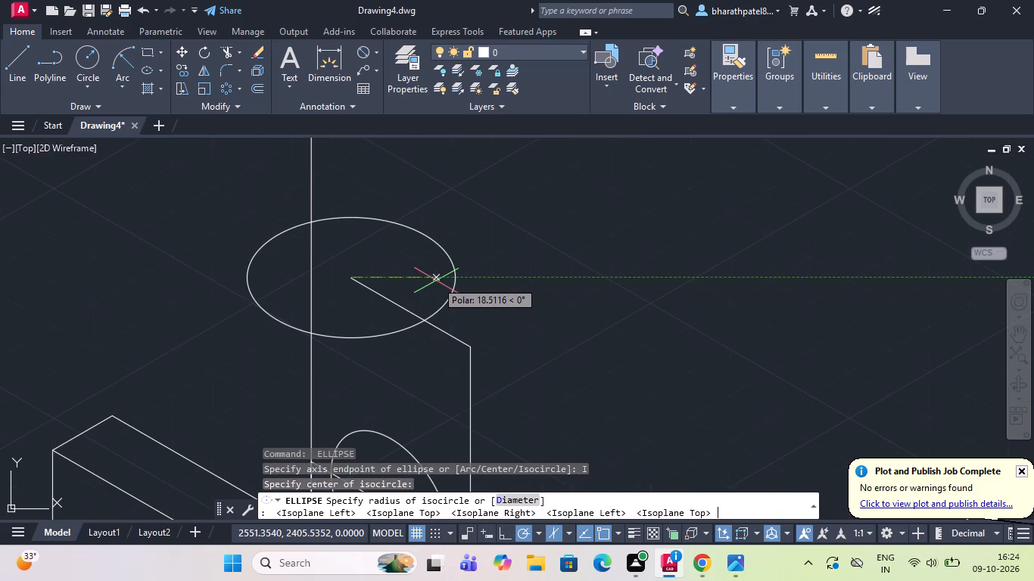
{"action": "key", "text": "F5"}
{"action": "key", "text": "F5"}
{"action": "key", "text": "F5"}
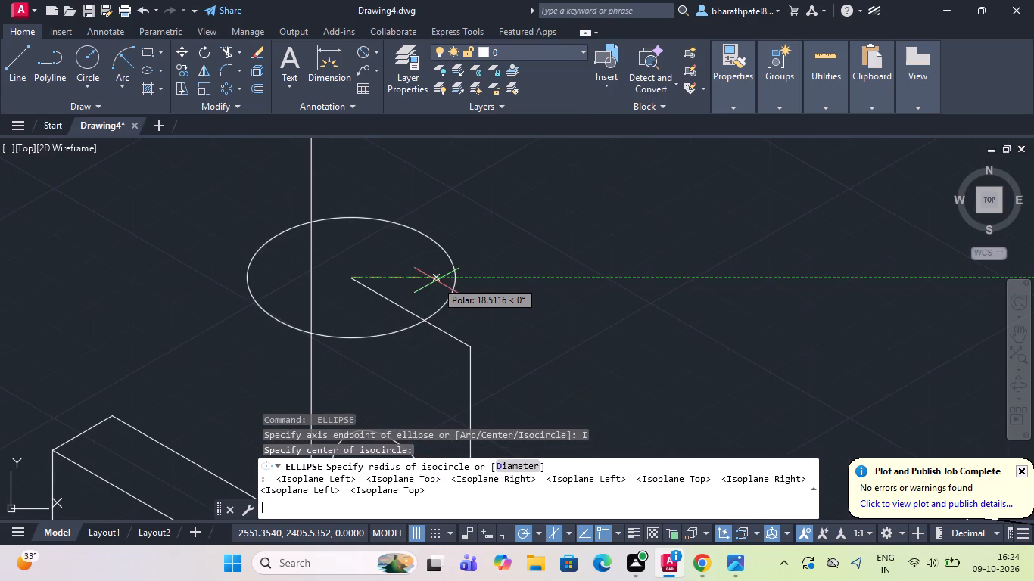
{"action": "key", "text": "F5"}
{"action": "key", "text": "F5"}
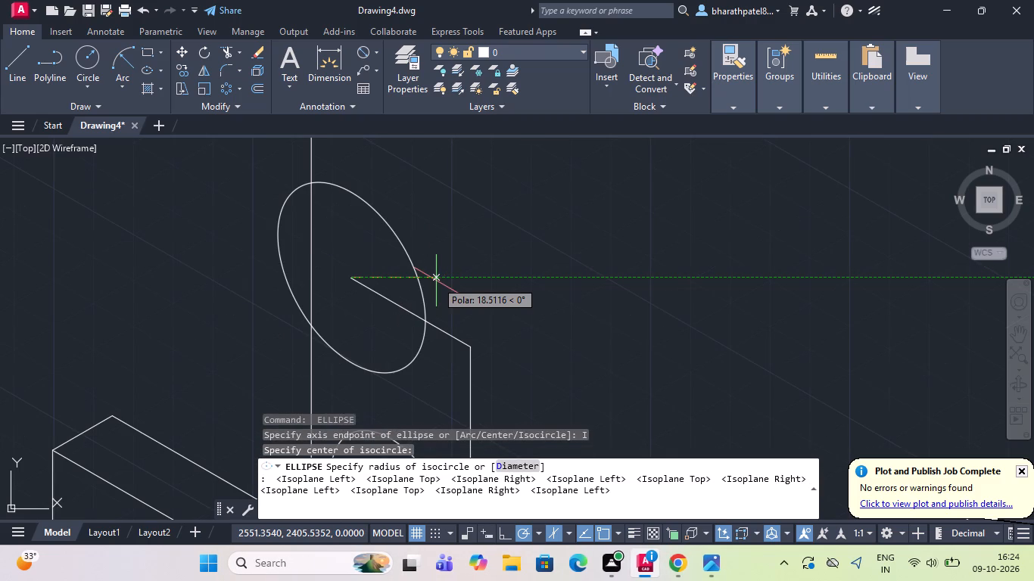
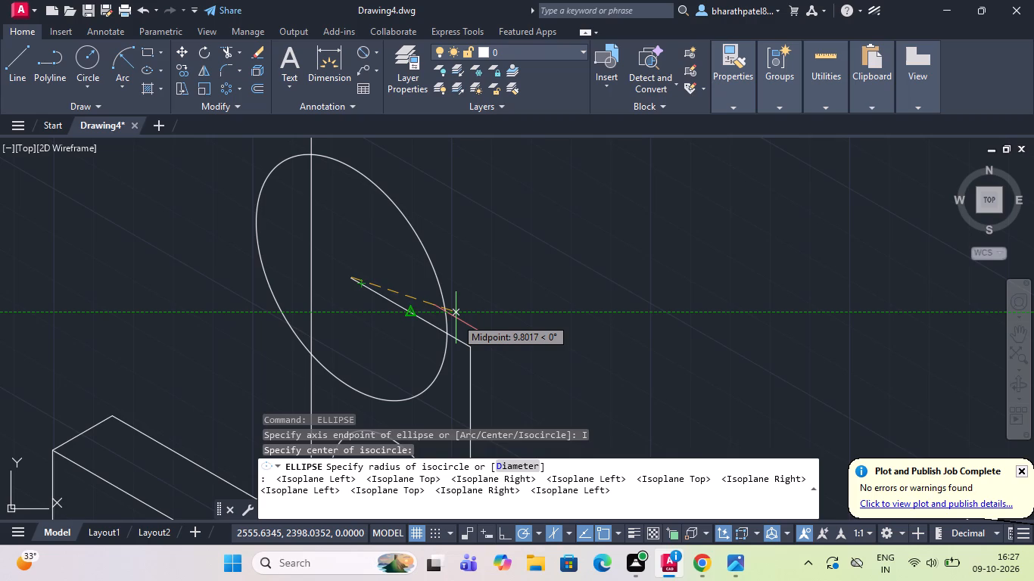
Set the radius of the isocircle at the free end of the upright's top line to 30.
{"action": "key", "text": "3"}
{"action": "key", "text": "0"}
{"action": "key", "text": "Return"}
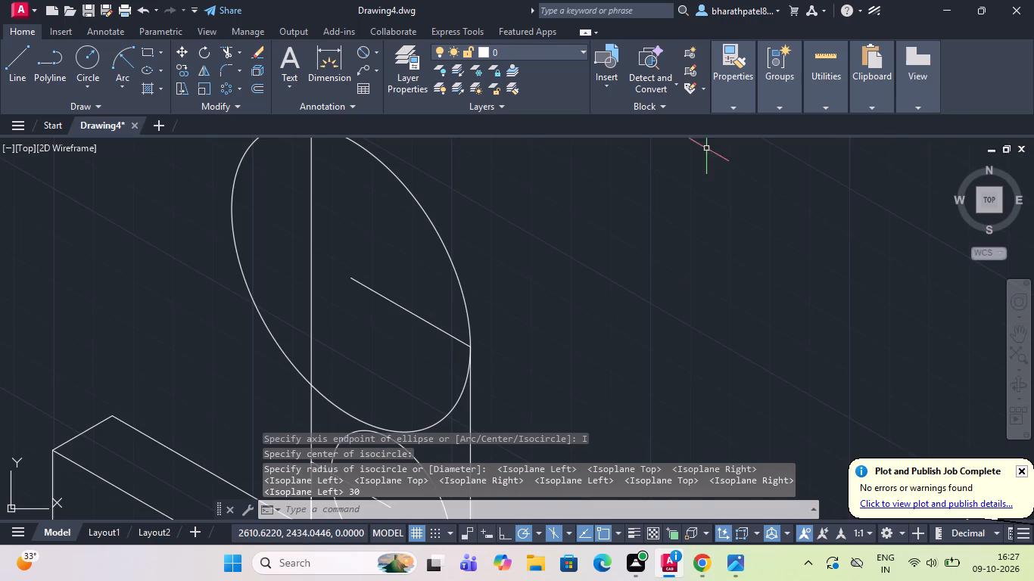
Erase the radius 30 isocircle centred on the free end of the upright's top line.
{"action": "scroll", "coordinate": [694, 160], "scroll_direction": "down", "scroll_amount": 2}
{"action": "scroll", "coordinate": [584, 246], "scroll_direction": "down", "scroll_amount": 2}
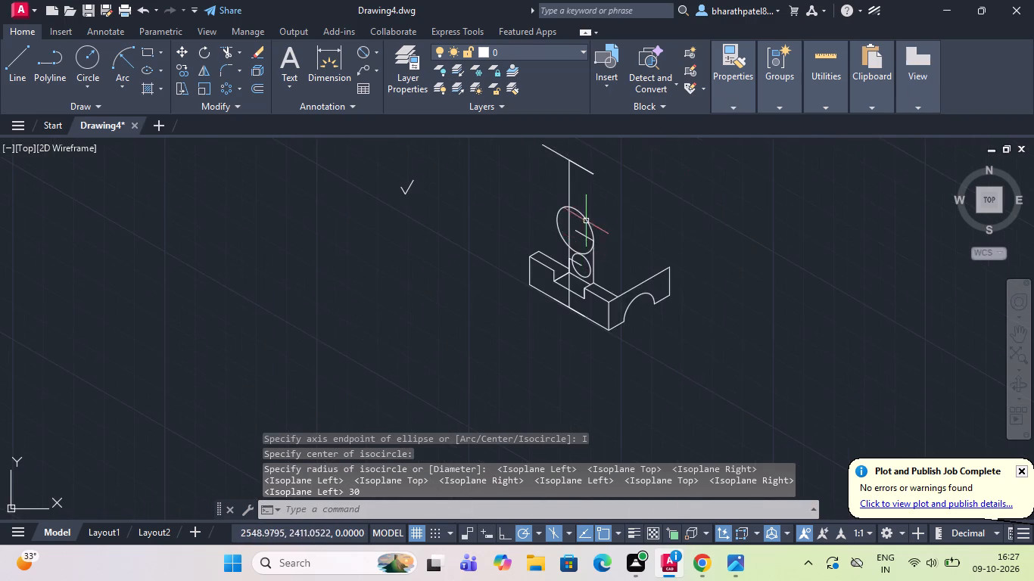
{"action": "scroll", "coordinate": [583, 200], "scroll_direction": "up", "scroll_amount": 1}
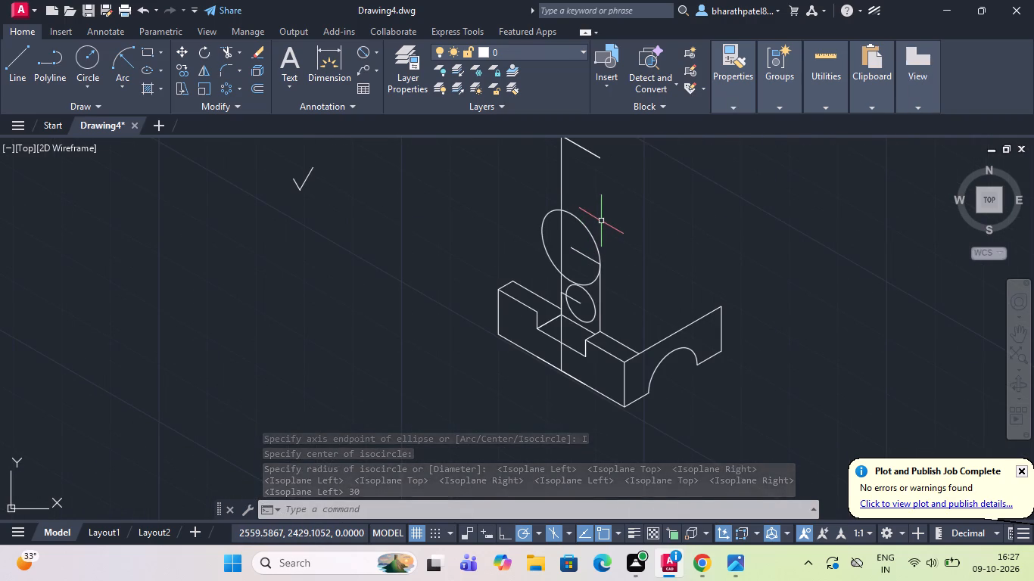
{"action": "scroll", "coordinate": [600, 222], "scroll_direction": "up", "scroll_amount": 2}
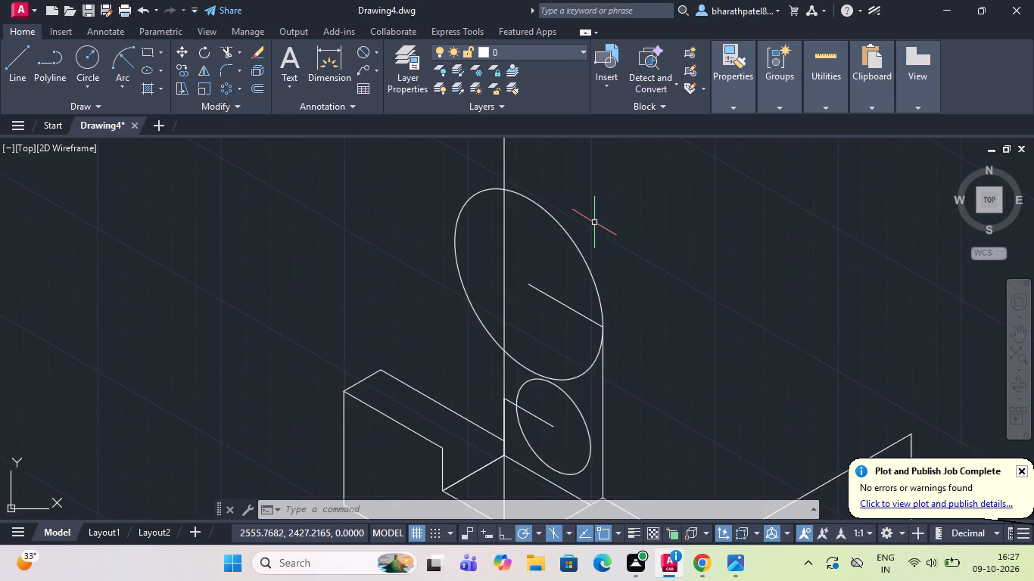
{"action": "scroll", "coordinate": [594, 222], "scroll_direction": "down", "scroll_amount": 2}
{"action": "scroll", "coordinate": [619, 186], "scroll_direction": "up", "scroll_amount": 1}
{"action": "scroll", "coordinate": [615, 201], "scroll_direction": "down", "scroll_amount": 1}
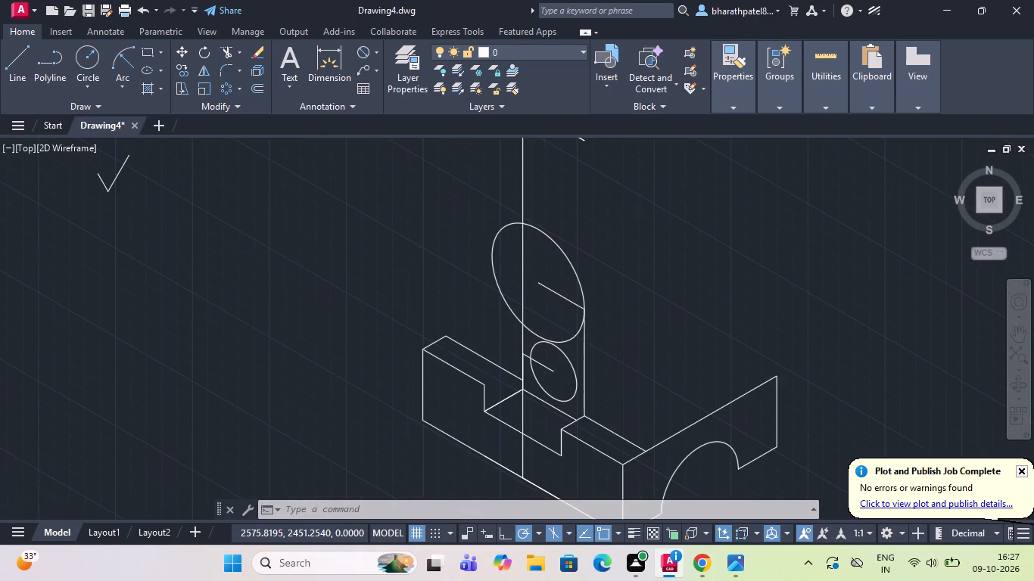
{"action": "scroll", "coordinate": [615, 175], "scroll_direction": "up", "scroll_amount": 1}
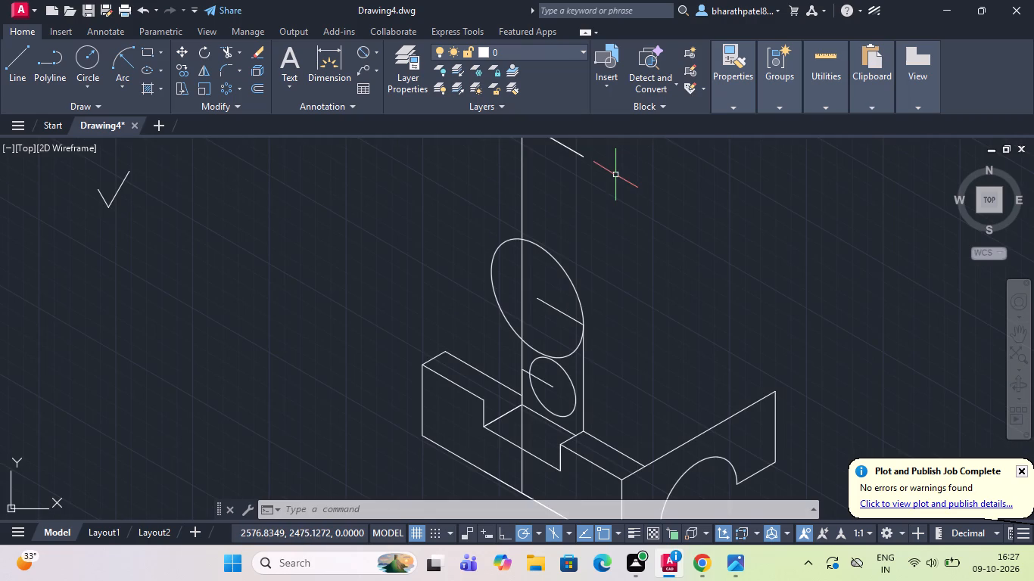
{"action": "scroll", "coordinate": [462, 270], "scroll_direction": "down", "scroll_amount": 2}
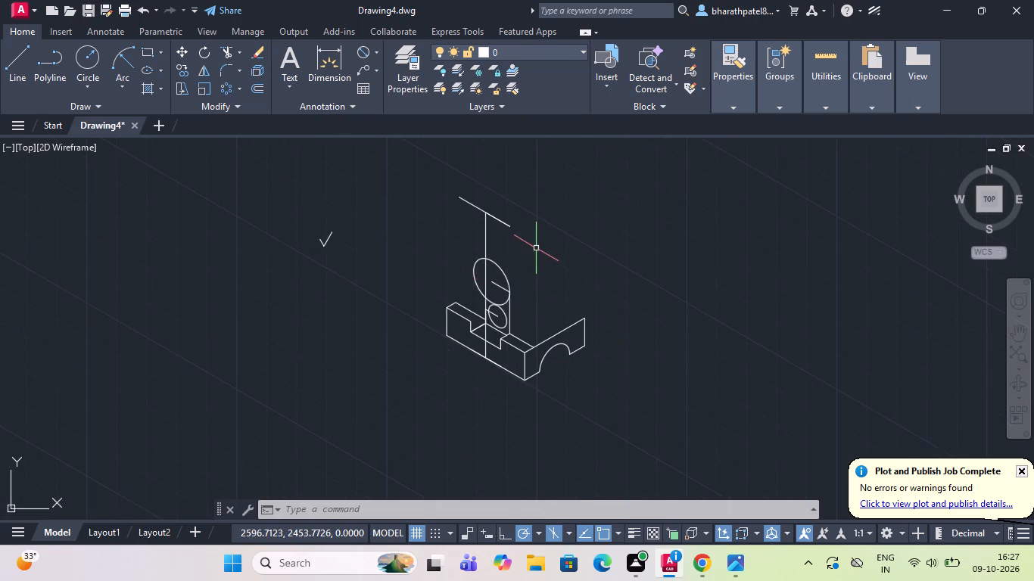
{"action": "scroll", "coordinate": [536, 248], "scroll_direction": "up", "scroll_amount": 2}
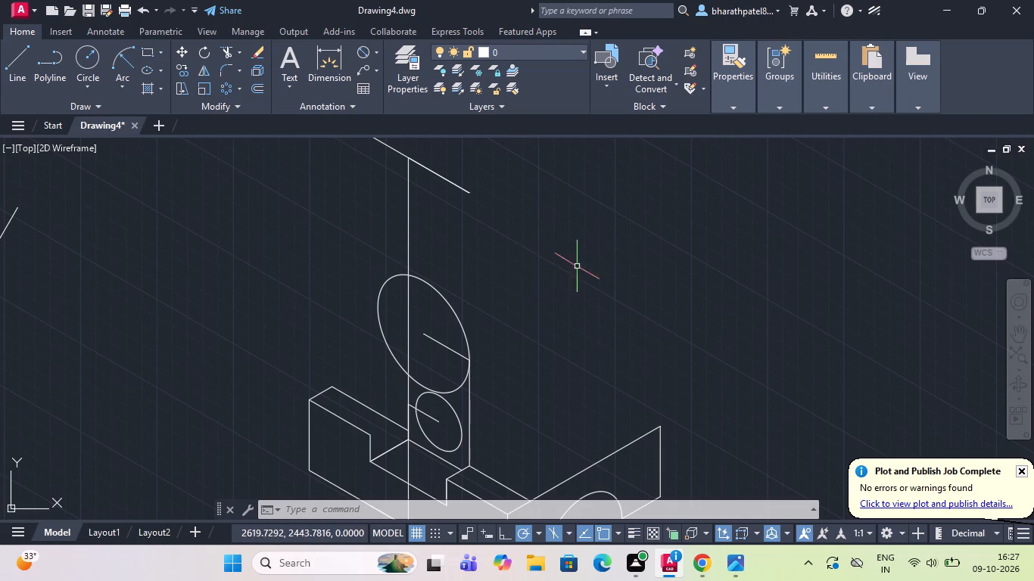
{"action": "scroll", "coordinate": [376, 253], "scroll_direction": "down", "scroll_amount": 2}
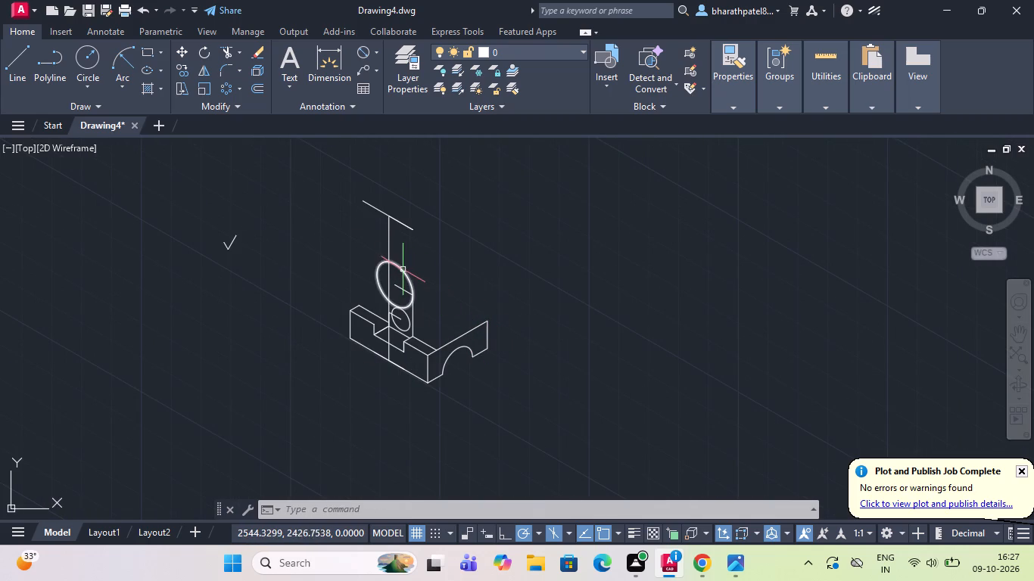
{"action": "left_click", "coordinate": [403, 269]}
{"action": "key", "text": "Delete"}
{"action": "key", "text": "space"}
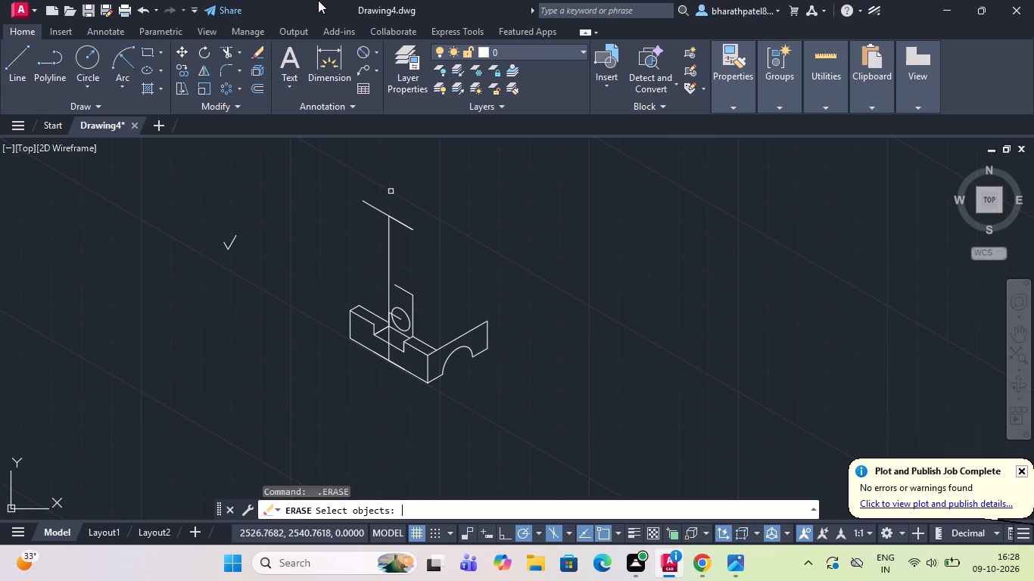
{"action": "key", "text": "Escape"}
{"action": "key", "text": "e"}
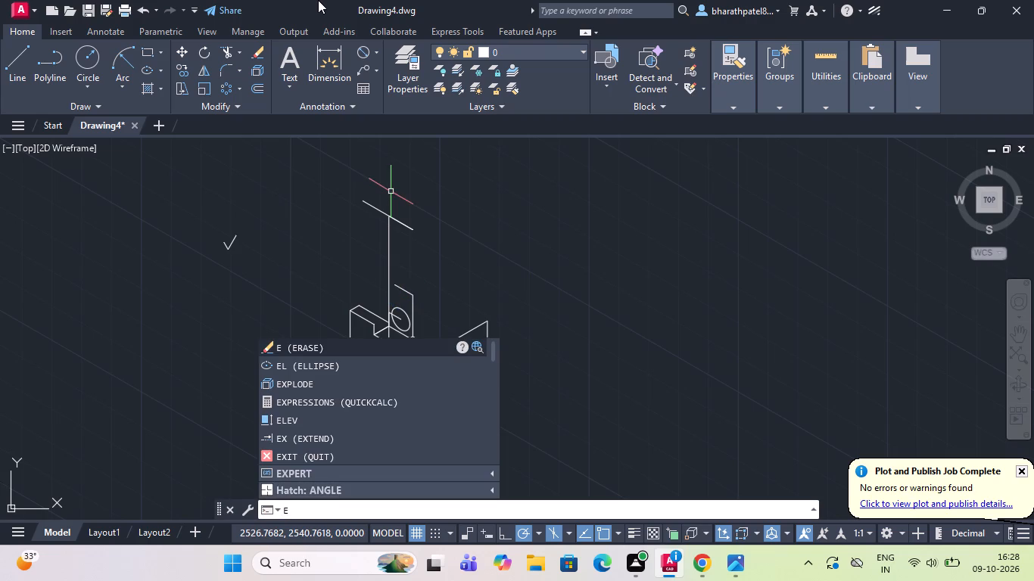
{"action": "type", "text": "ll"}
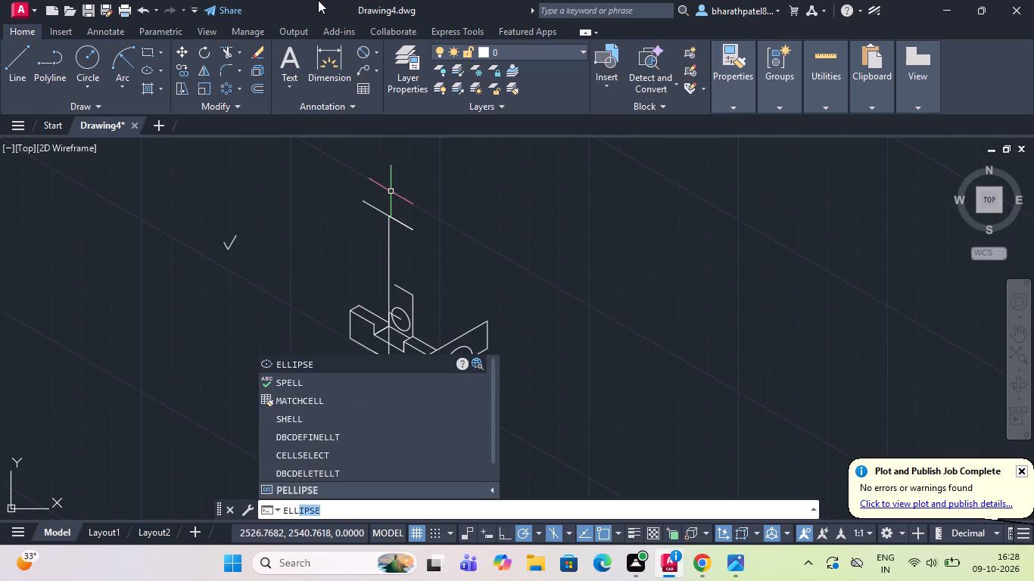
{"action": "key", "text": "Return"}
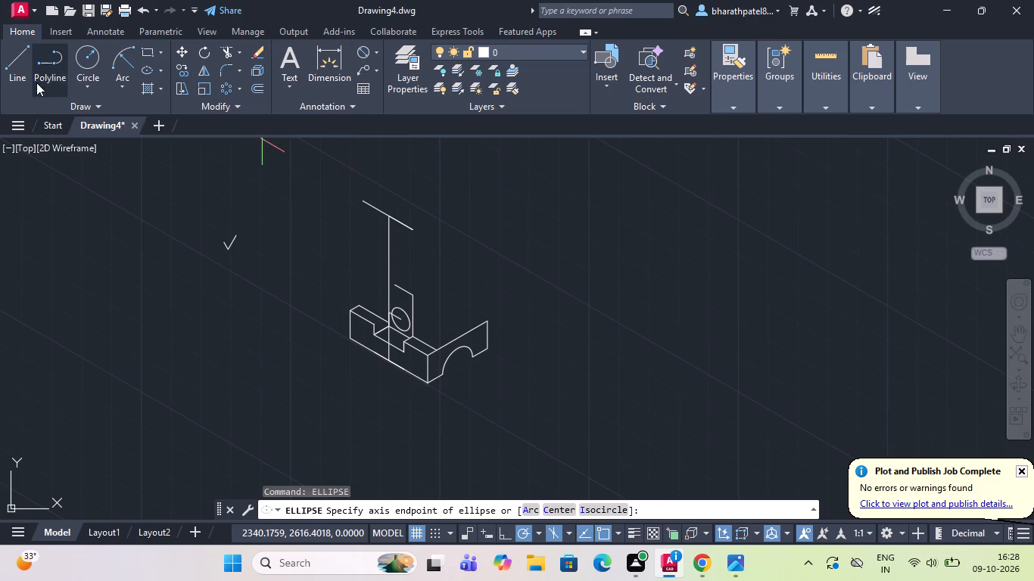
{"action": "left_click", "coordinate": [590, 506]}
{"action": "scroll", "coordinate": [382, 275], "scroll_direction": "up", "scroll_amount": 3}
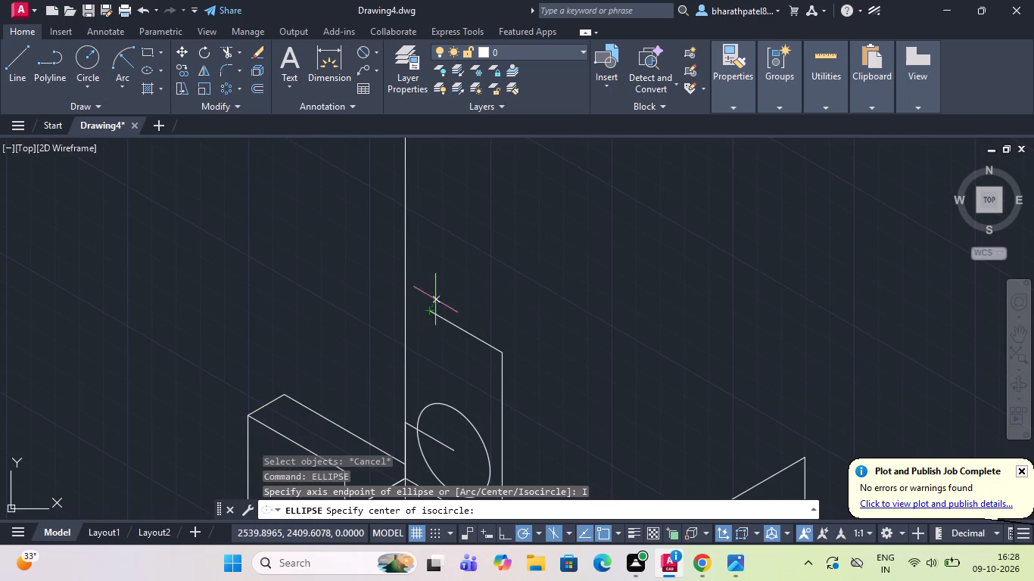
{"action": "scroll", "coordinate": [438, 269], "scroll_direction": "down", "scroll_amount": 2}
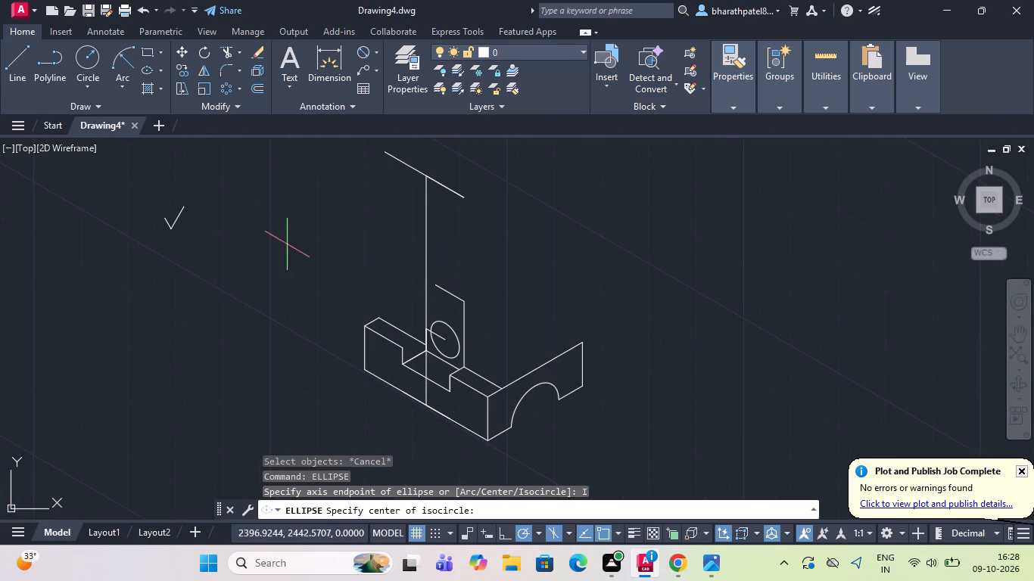
Draw a vertical line about 58 units long from the small isocircle's centre up past the upright's top line.
{"action": "left_click", "coordinate": [8, 56]}
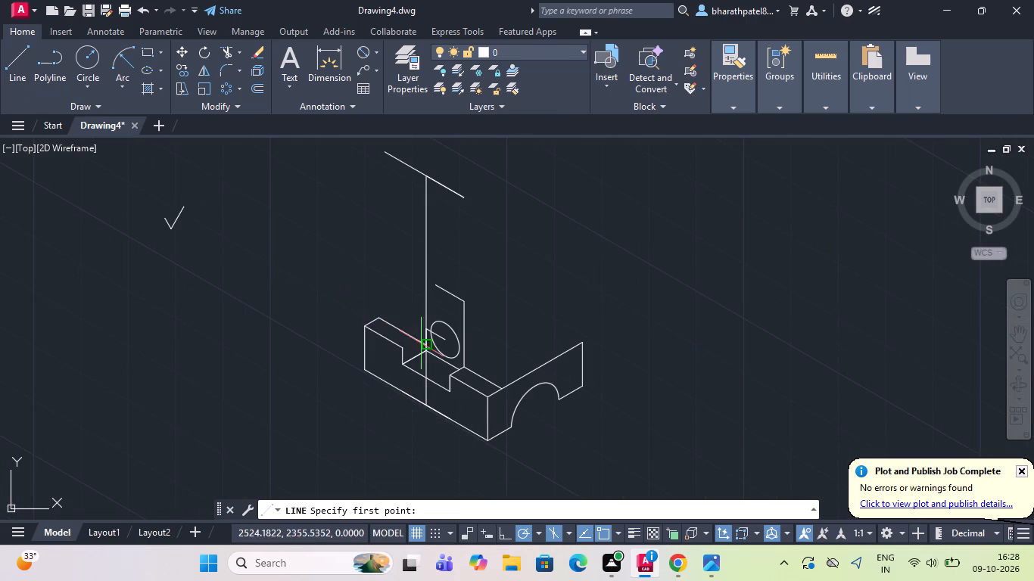
{"action": "scroll", "coordinate": [433, 336], "scroll_direction": "up", "scroll_amount": 2}
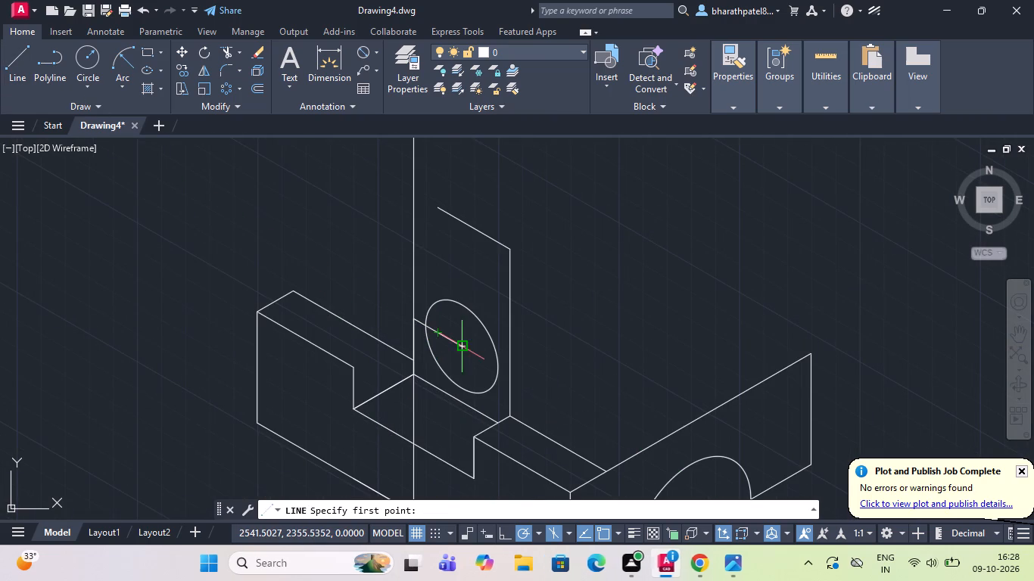
{"action": "left_click", "coordinate": [460, 346]}
{"action": "left_click", "coordinate": [458, 186]}
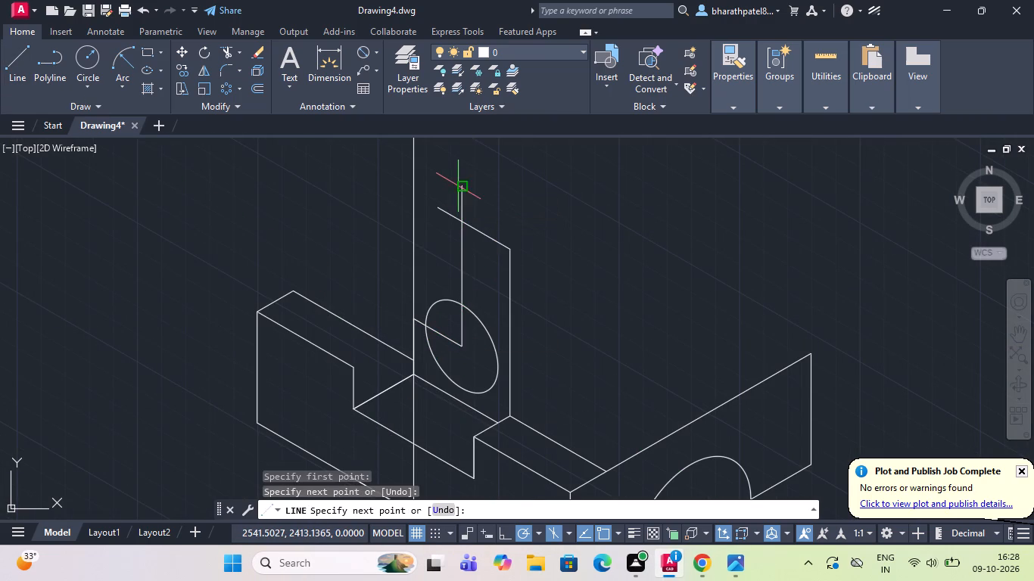
{"action": "key", "text": "Escape"}
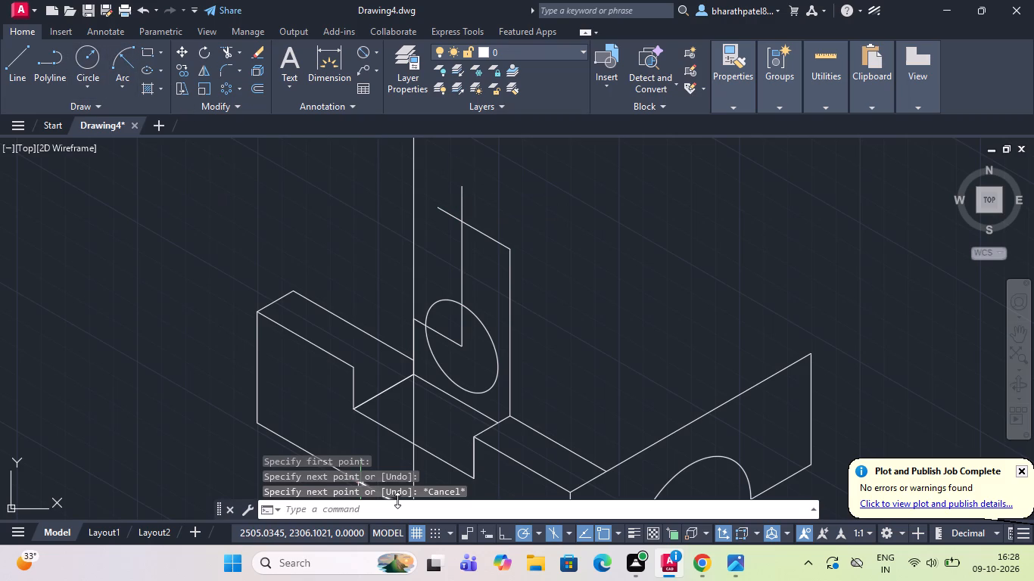
Draw a radius 30 isocircle centred where the new vertical line crosses the upright's top line.
{"action": "key", "text": "e"}
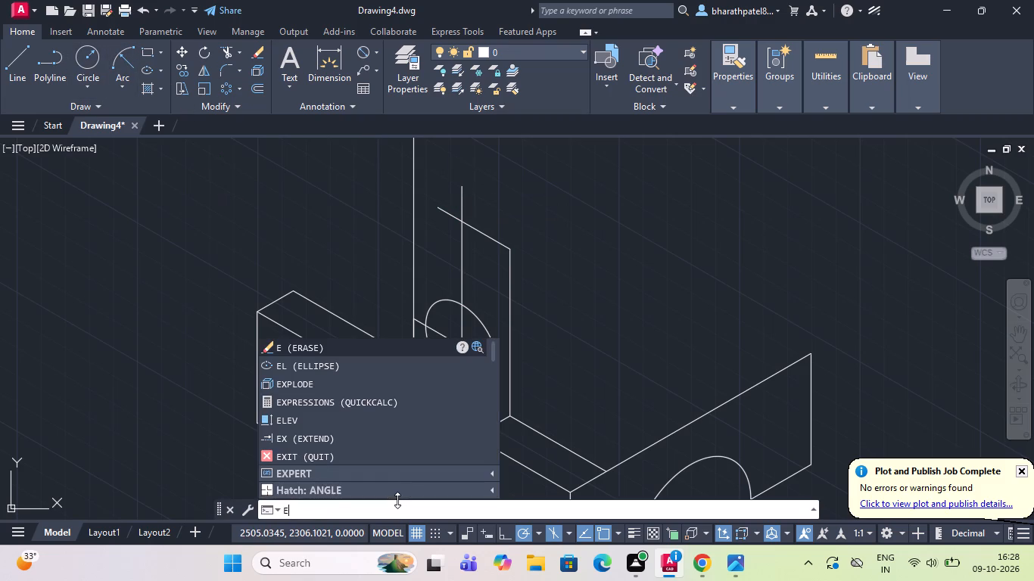
{"action": "type", "text": "ll"}
{"action": "key", "text": "Return"}
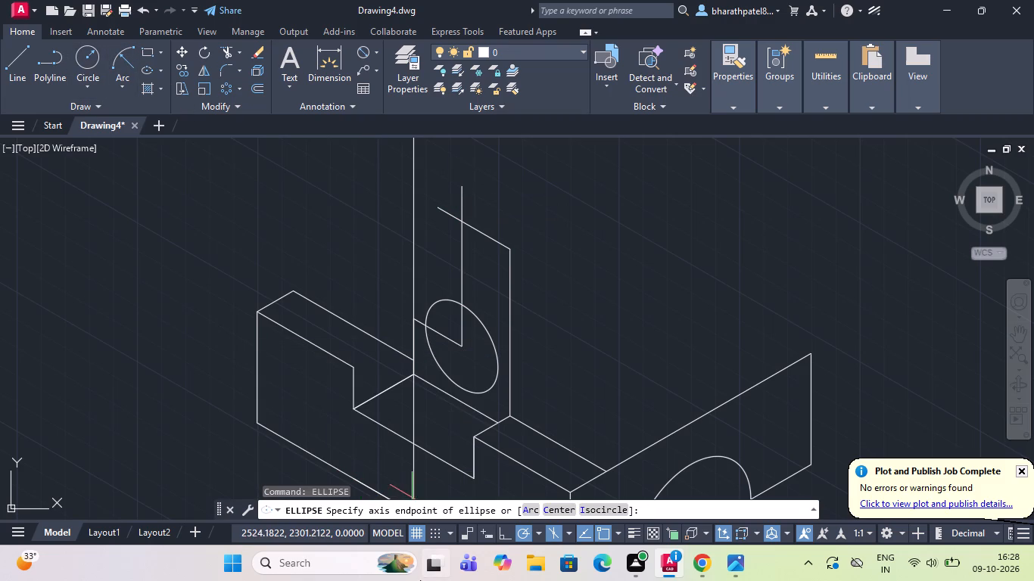
{"action": "double_click", "coordinate": [596, 514]}
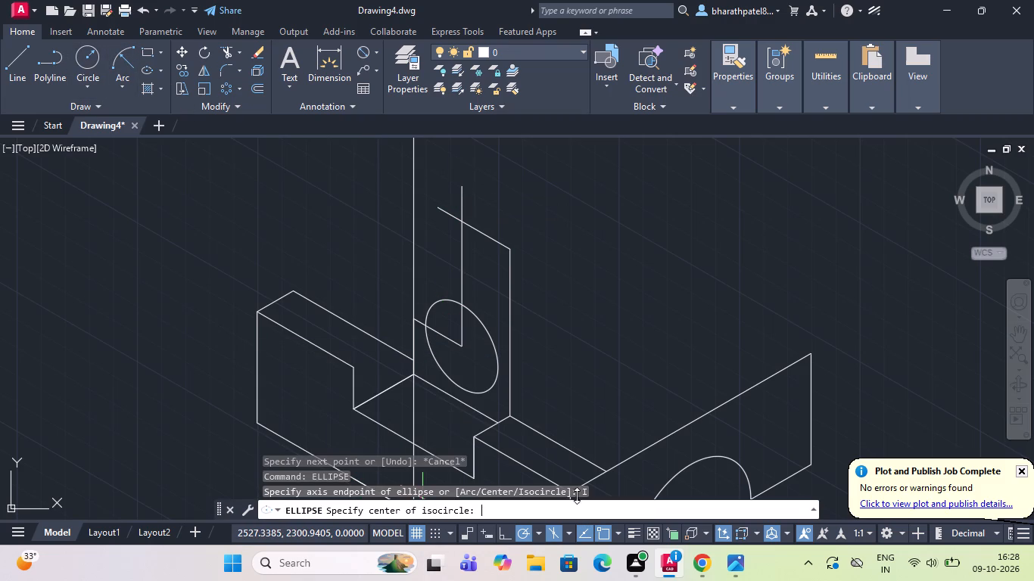
{"action": "left_click", "coordinate": [459, 222]}
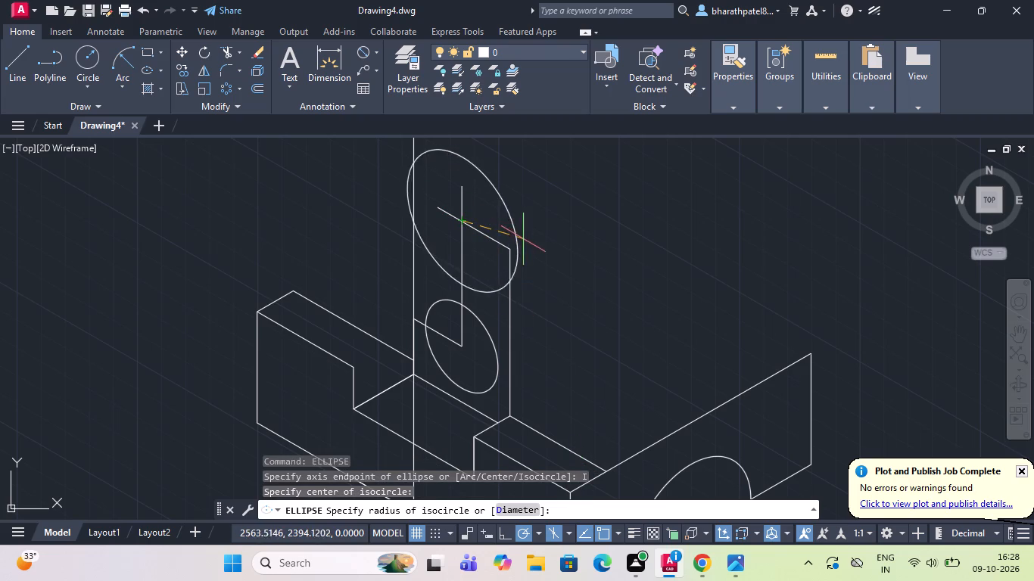
{"action": "scroll", "coordinate": [466, 217], "scroll_direction": "up", "scroll_amount": 4}
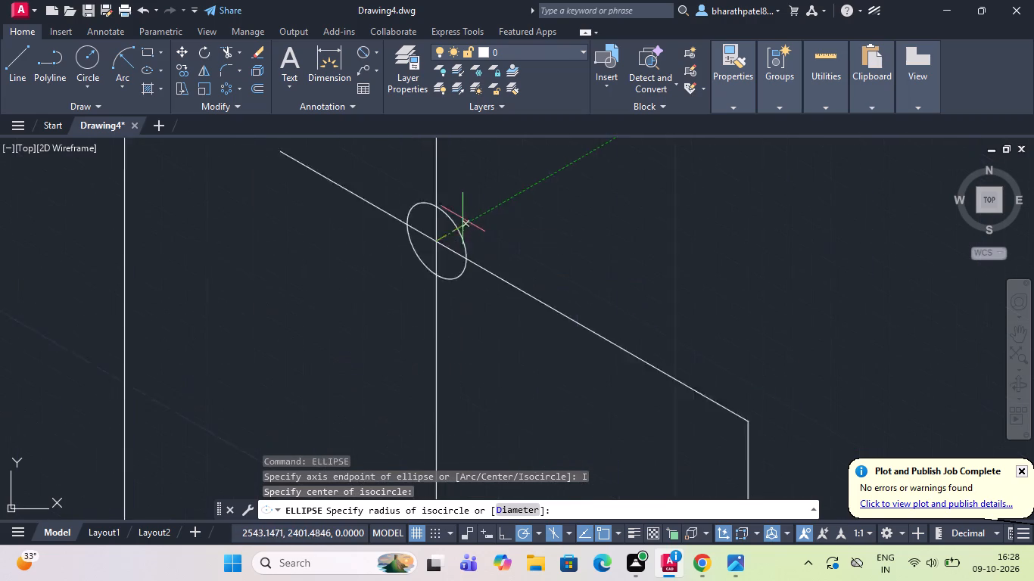
{"action": "scroll", "coordinate": [462, 219], "scroll_direction": "up", "scroll_amount": 1}
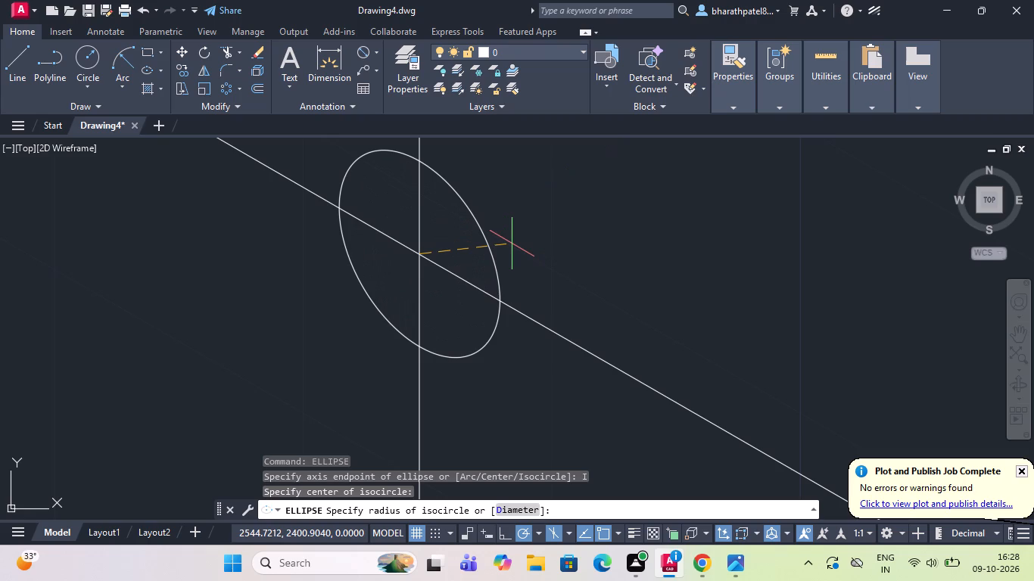
{"action": "type", "text": "30"}
{"action": "key", "text": "Return"}
Draw a line from the upright's top outer corner along the 330° direction, extending the top line beyond the large isocircle.
{"action": "scroll", "coordinate": [512, 244], "scroll_direction": "down", "scroll_amount": 5}
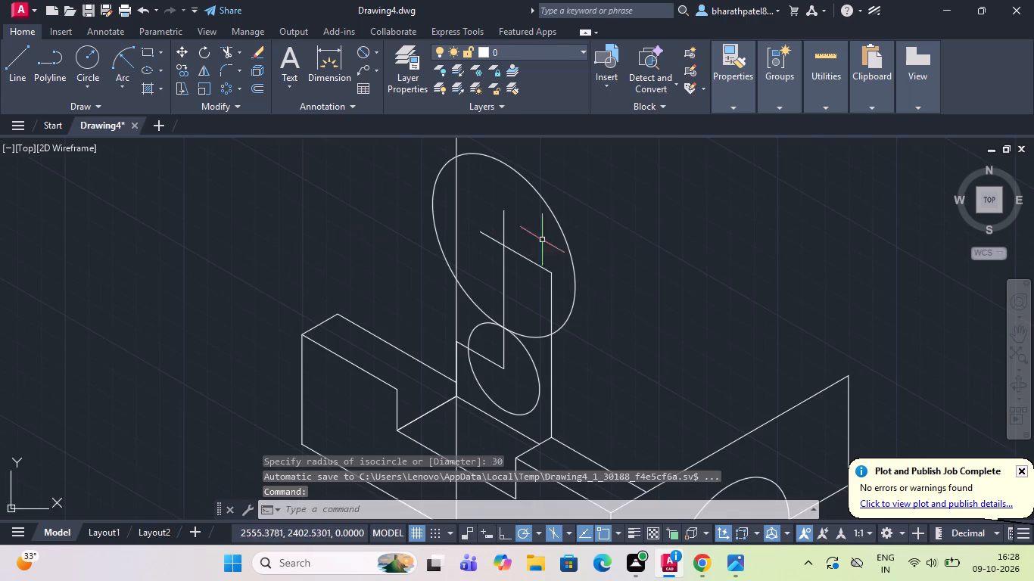
{"action": "scroll", "coordinate": [581, 356], "scroll_direction": "up", "scroll_amount": 2}
{"action": "scroll", "coordinate": [575, 348], "scroll_direction": "down", "scroll_amount": 3}
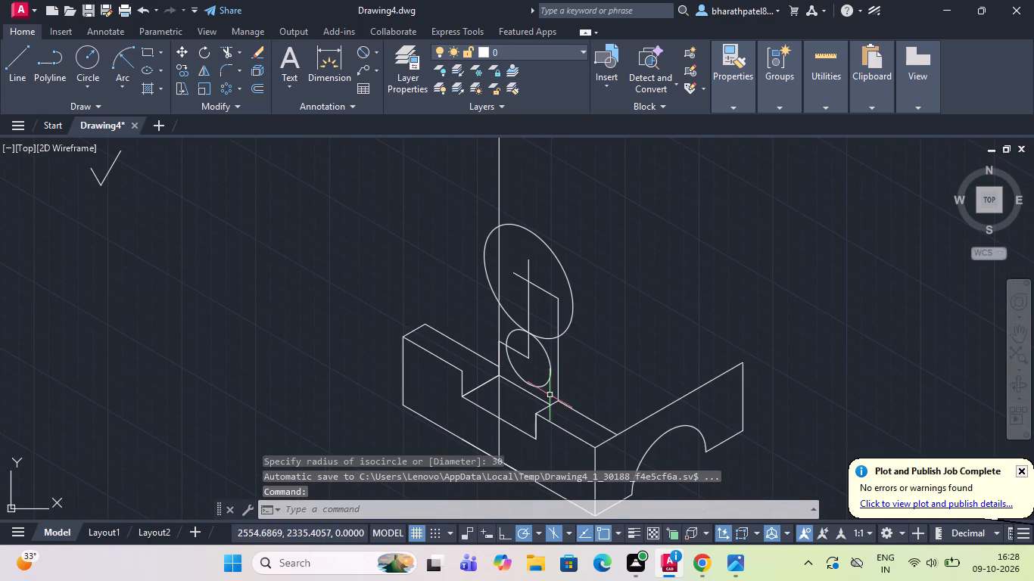
{"action": "scroll", "coordinate": [546, 390], "scroll_direction": "up", "scroll_amount": 2}
{"action": "left_click", "coordinate": [16, 55]}
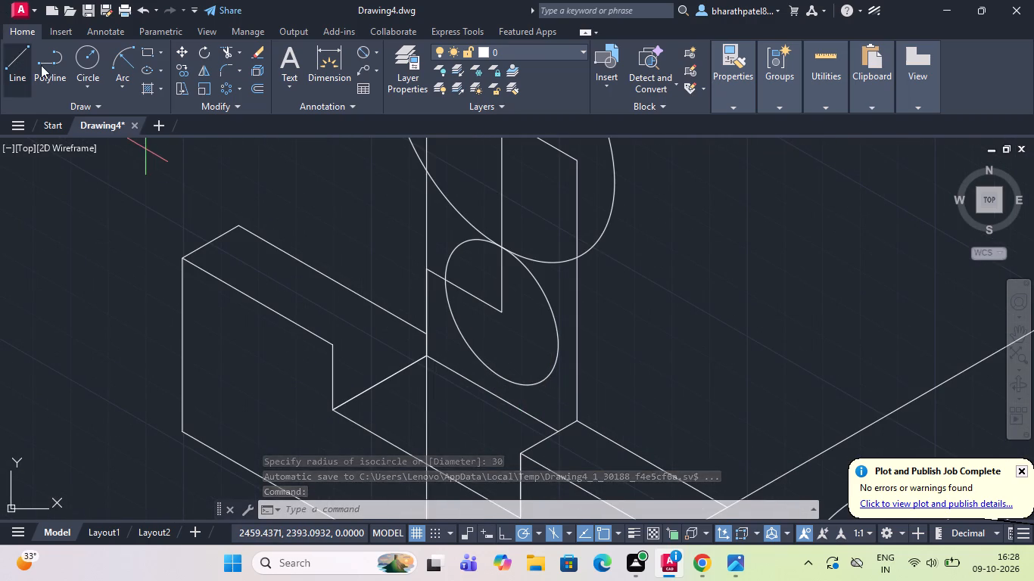
{"action": "scroll", "coordinate": [377, 231], "scroll_direction": "down", "scroll_amount": 3}
{"action": "left_click", "coordinate": [425, 216]}
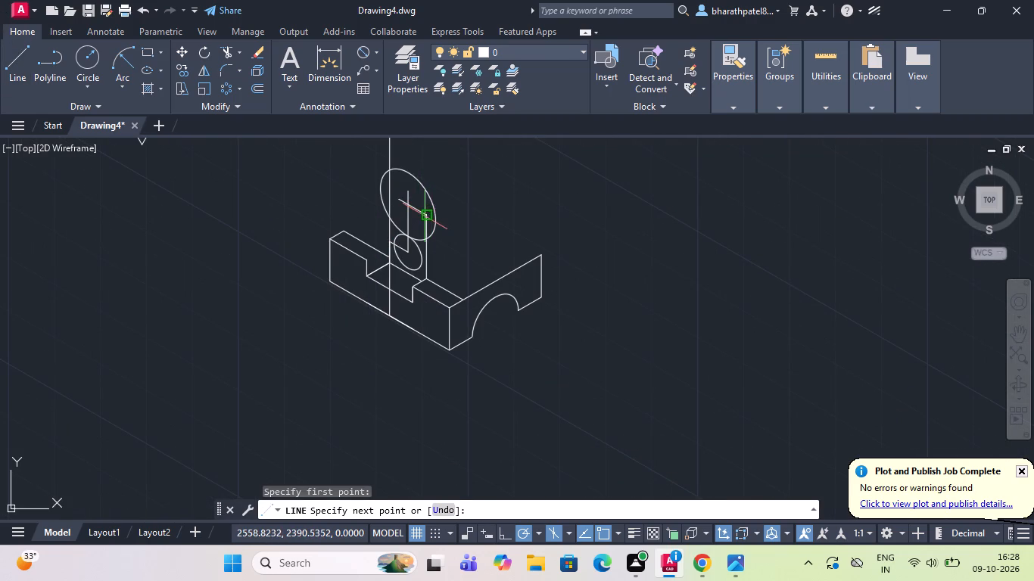
{"action": "left_click", "coordinate": [493, 251]}
{"action": "key", "text": "Escape"}
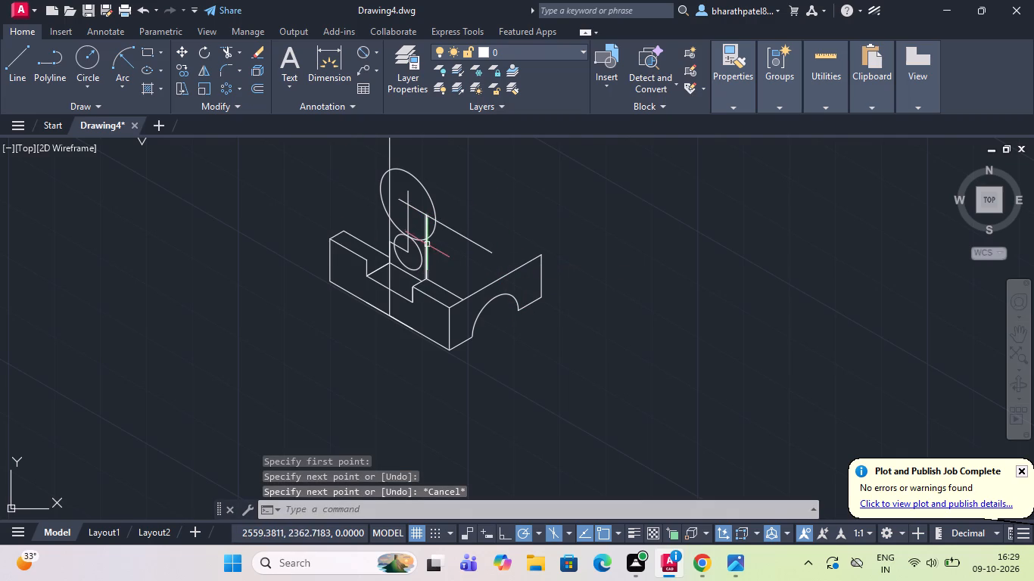
Trim the part of the upright's extended top line that lies beyond the large isocircle.
{"action": "scroll", "coordinate": [422, 241], "scroll_direction": "up", "scroll_amount": 1}
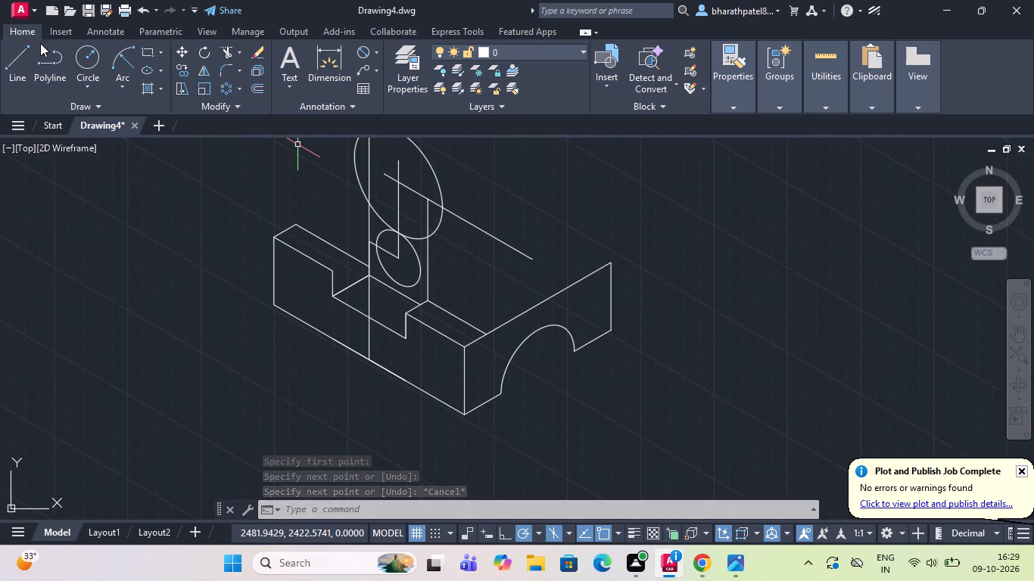
{"action": "left_click", "coordinate": [229, 48]}
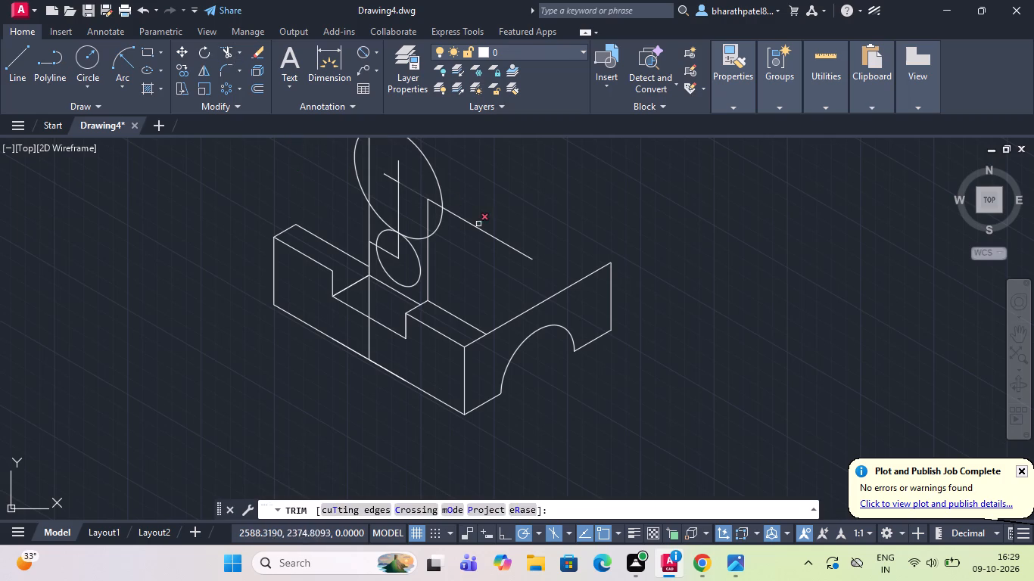
{"action": "left_click_drag", "start_coordinate": [487, 210], "coordinate": [462, 253]}
{"action": "scroll", "coordinate": [453, 246], "scroll_direction": "up", "scroll_amount": 2}
{"action": "scroll", "coordinate": [452, 246], "scroll_direction": "down", "scroll_amount": 1}
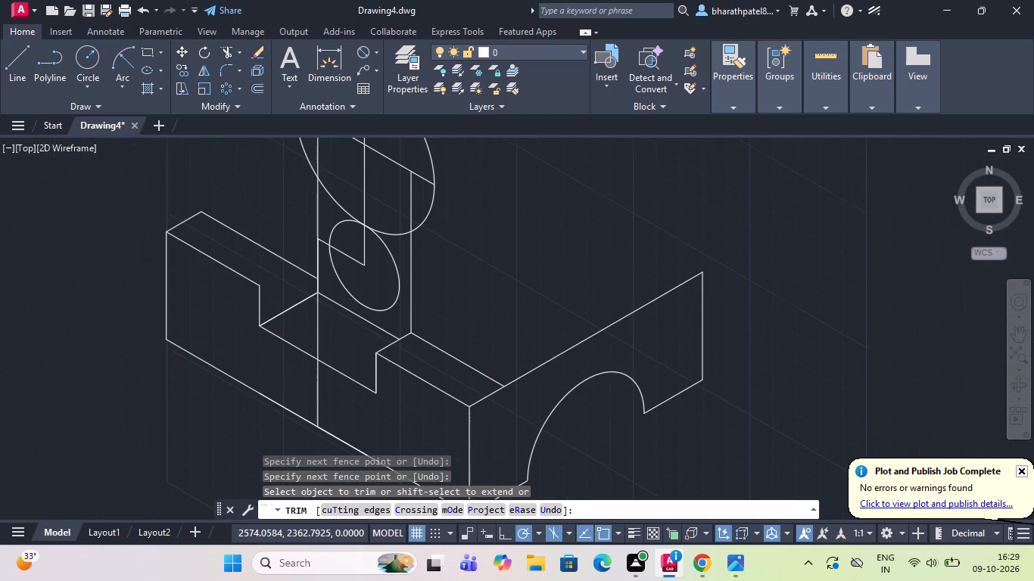
Draw a 10 unit line along the 330° direction from the point where the upright's top line meets the large isocircle.
{"action": "left_click", "coordinate": [9, 63]}
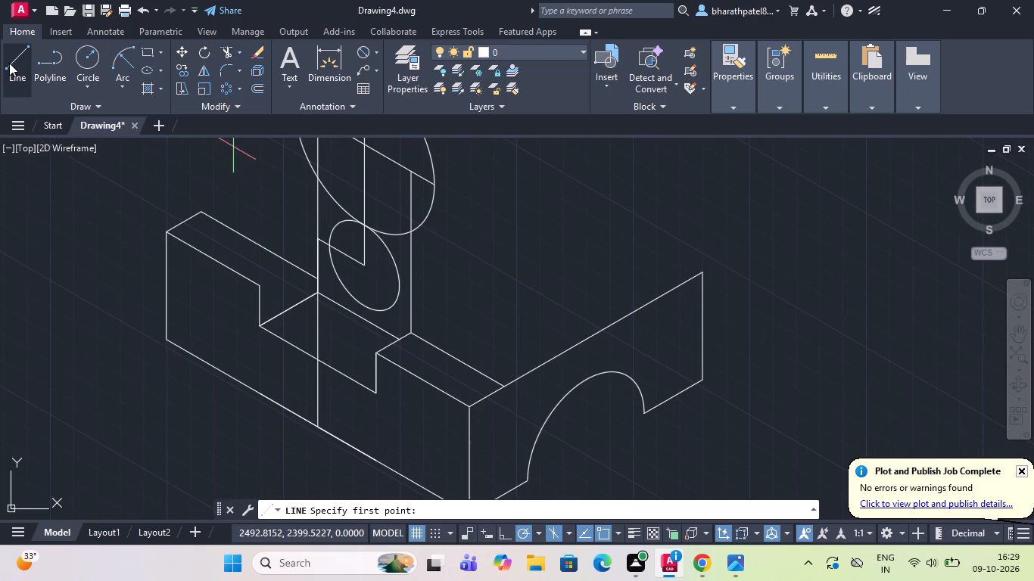
{"action": "scroll", "coordinate": [210, 129], "scroll_direction": "down", "scroll_amount": 2}
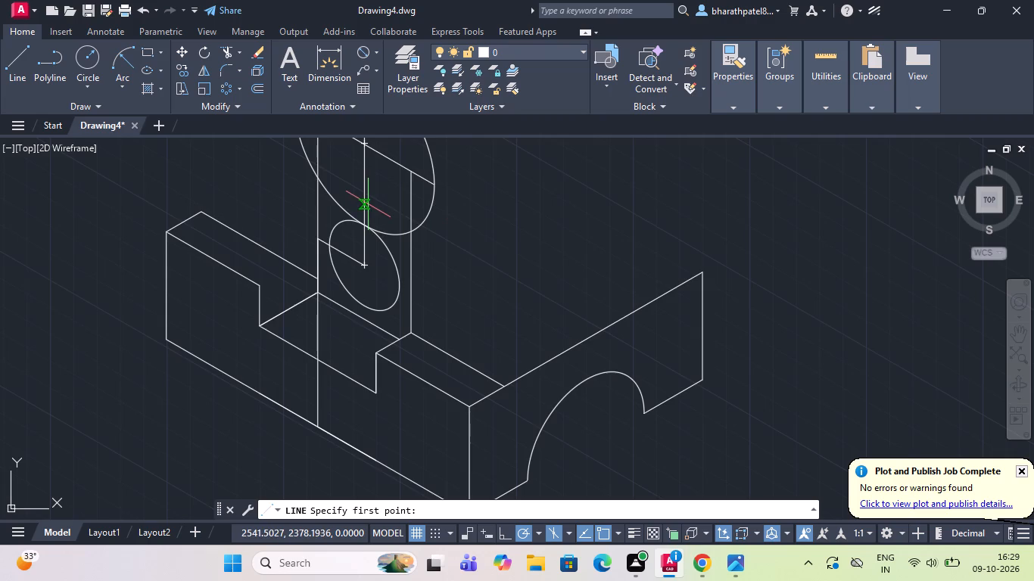
{"action": "scroll", "coordinate": [368, 204], "scroll_direction": "down", "scroll_amount": 1}
{"action": "scroll", "coordinate": [396, 181], "scroll_direction": "up", "scroll_amount": 2}
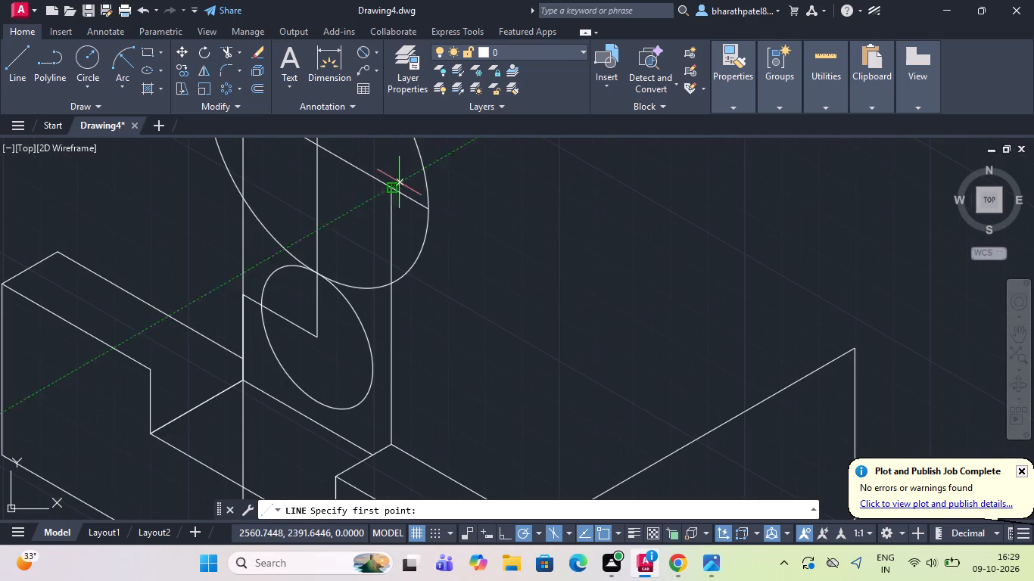
{"action": "scroll", "coordinate": [426, 204], "scroll_direction": "up", "scroll_amount": 2}
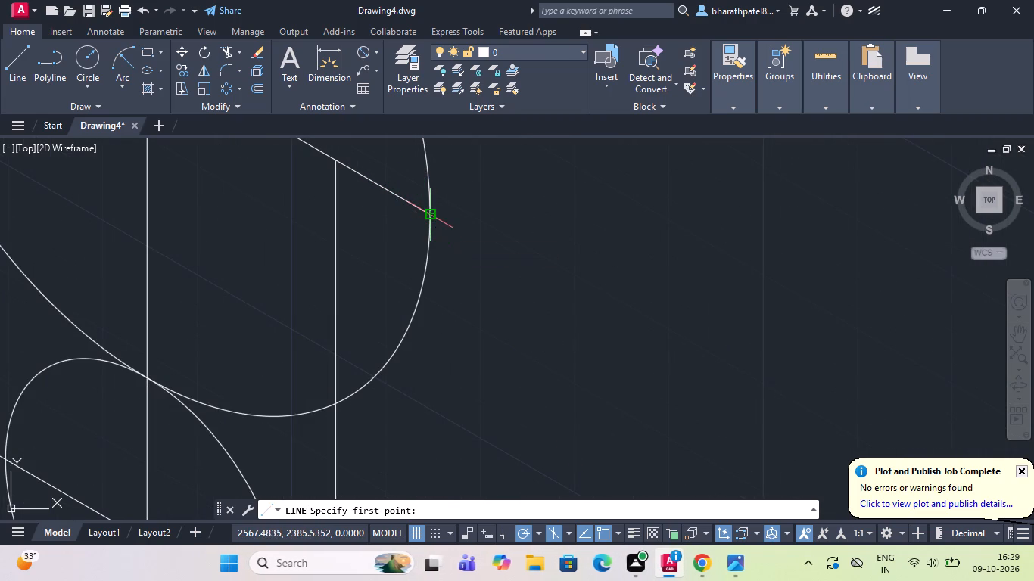
{"action": "left_click", "coordinate": [428, 214]}
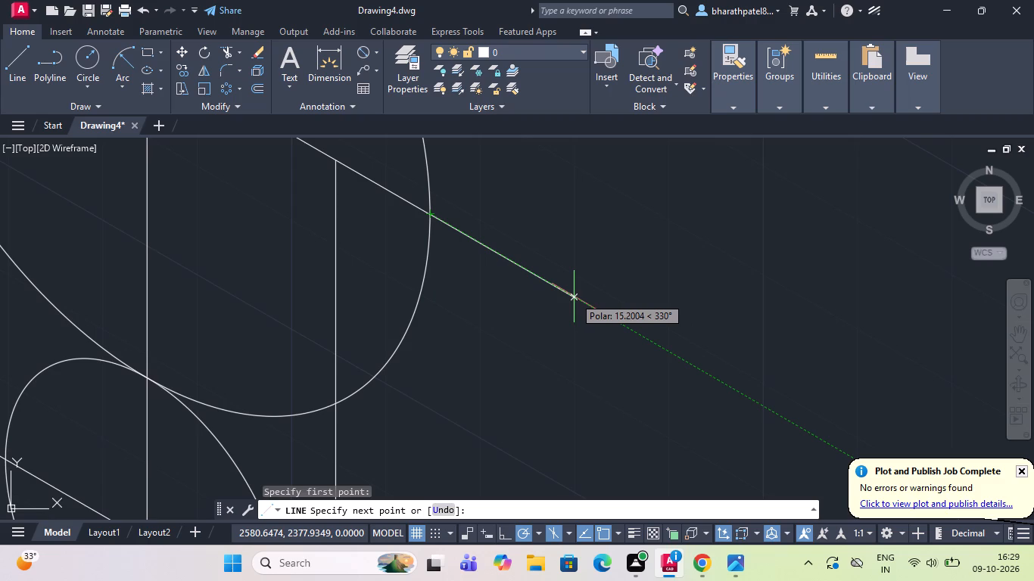
{"action": "type", "text": "10"}
{"action": "key", "text": "Return"}
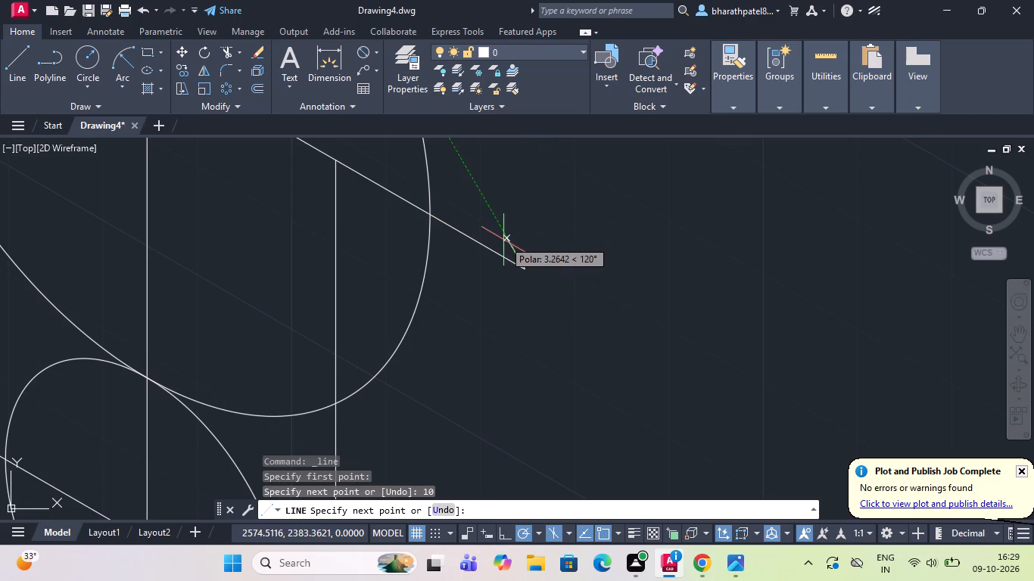
Continue the line down to the corner where the block's rear top edge meets the top edge of the arched side.
{"action": "scroll", "coordinate": [503, 240], "scroll_direction": "down", "scroll_amount": 3}
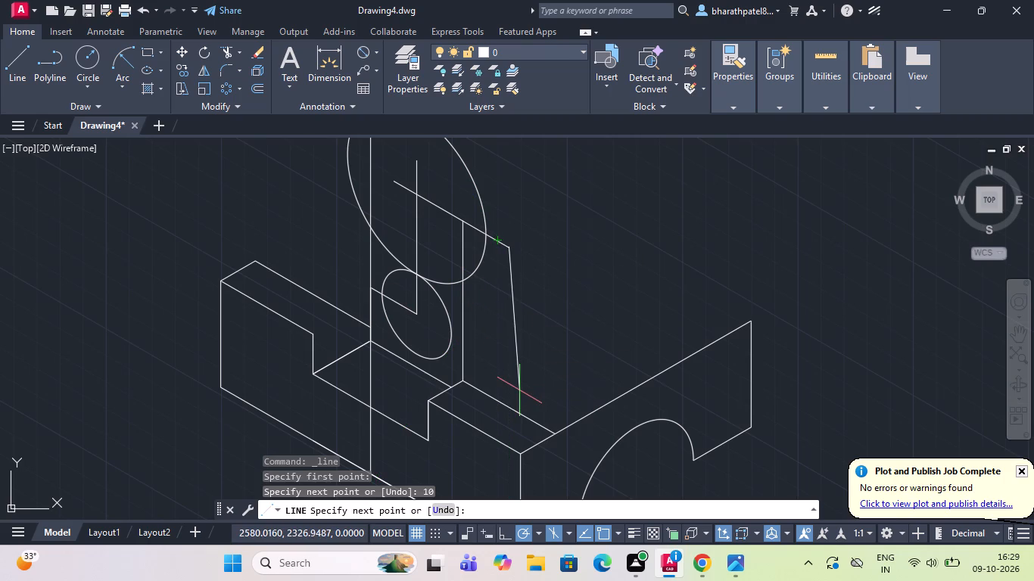
{"action": "scroll", "coordinate": [510, 390], "scroll_direction": "up", "scroll_amount": 3}
{"action": "scroll", "coordinate": [510, 390], "scroll_direction": "down", "scroll_amount": 4}
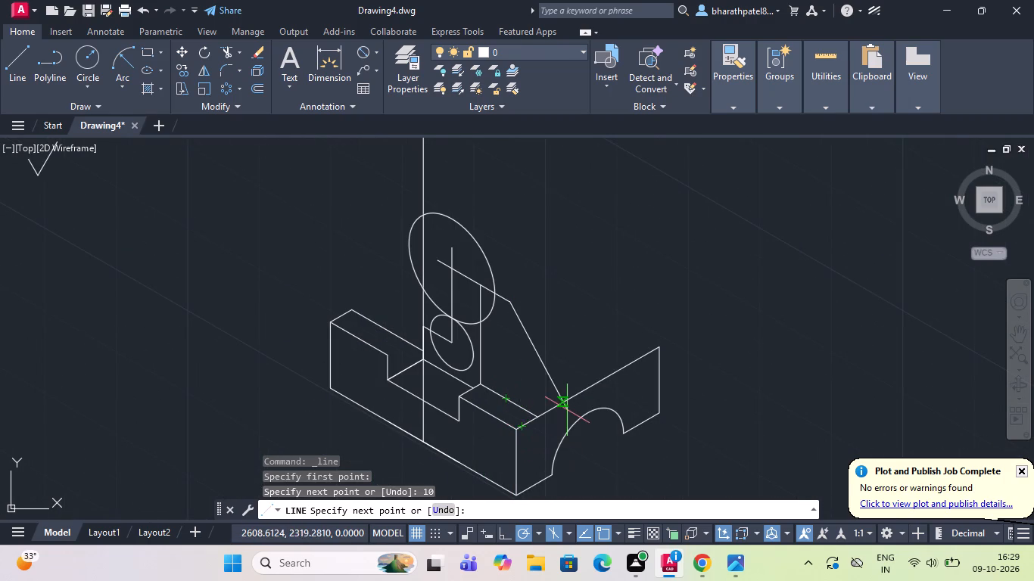
{"action": "scroll", "coordinate": [566, 409], "scroll_direction": "up", "scroll_amount": 3}
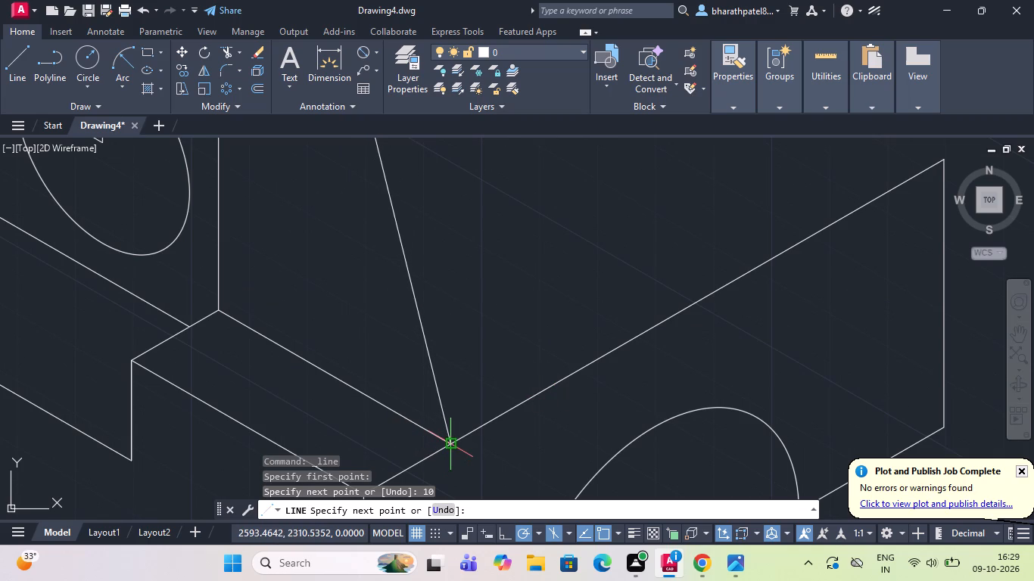
{"action": "left_click", "coordinate": [451, 445]}
{"action": "scroll", "coordinate": [453, 442], "scroll_direction": "down", "scroll_amount": 4}
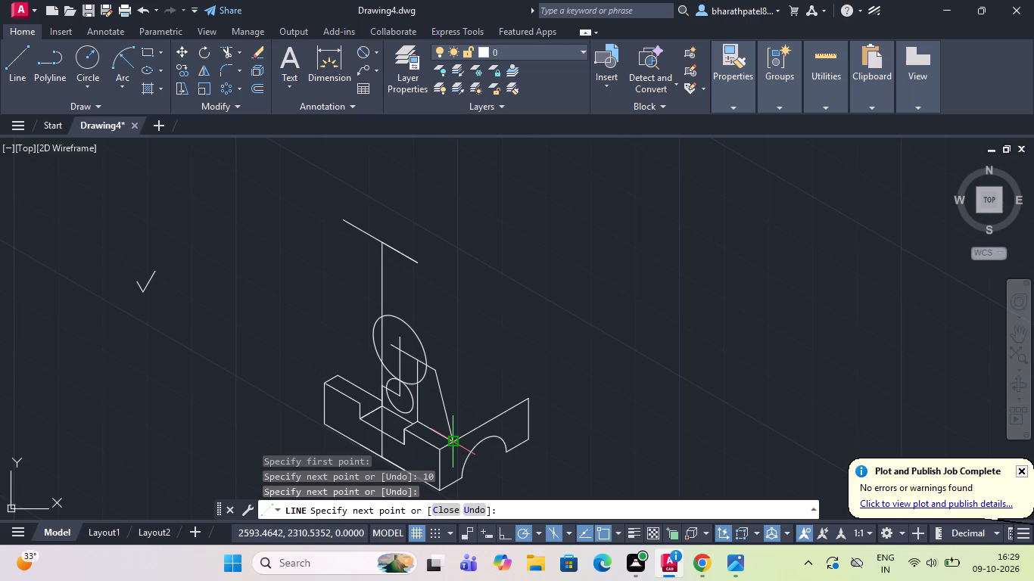
{"action": "key", "text": "Escape"}
Draw a 20 unit line along the 30° direction from the upper end of the sloping line.
{"action": "scroll", "coordinate": [452, 398], "scroll_direction": "up", "scroll_amount": 2}
{"action": "scroll", "coordinate": [451, 398], "scroll_direction": "down", "scroll_amount": 3}
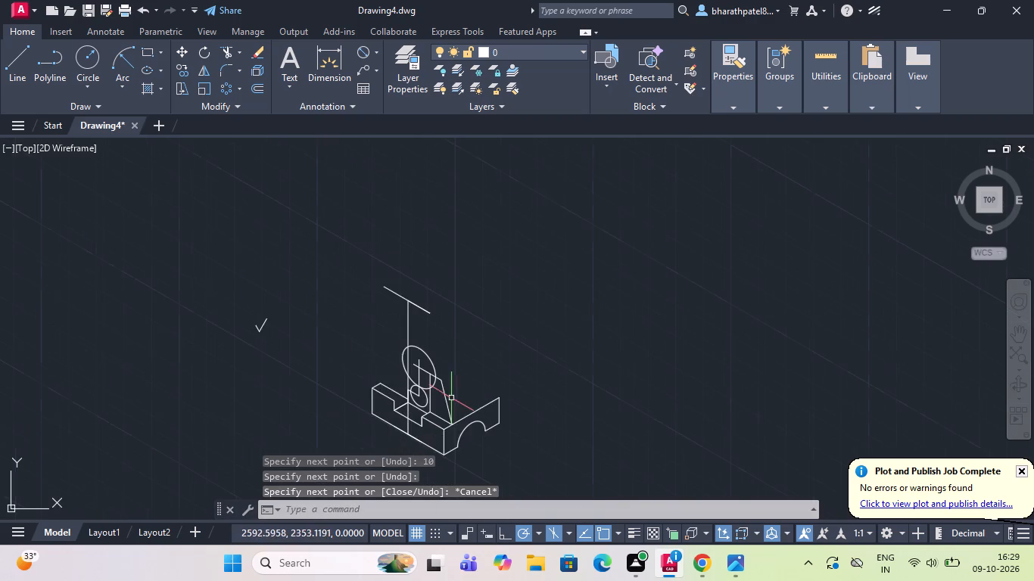
{"action": "scroll", "coordinate": [453, 439], "scroll_direction": "up", "scroll_amount": 3}
{"action": "scroll", "coordinate": [450, 438], "scroll_direction": "down", "scroll_amount": 2}
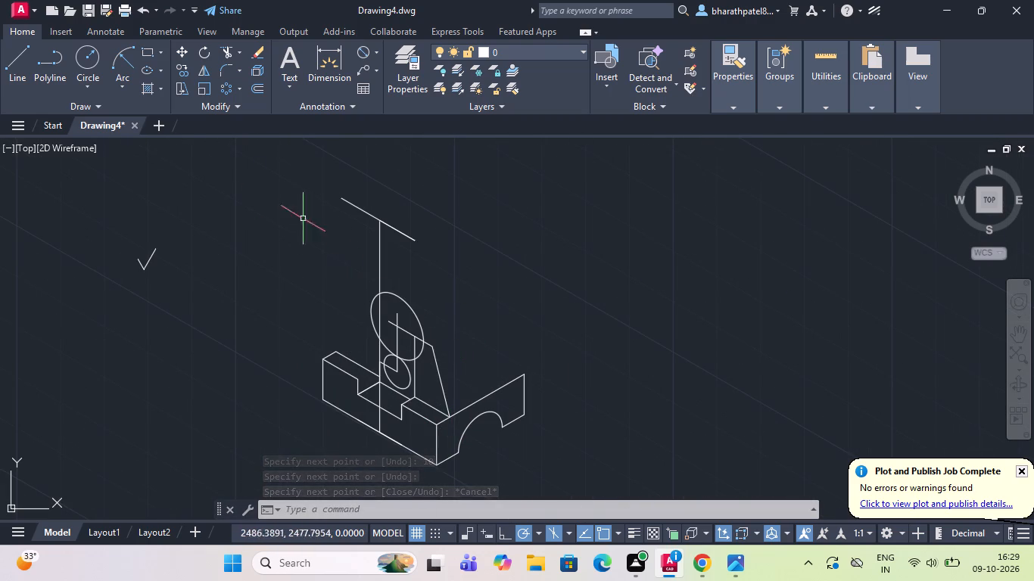
{"action": "double_click", "coordinate": [8, 67]}
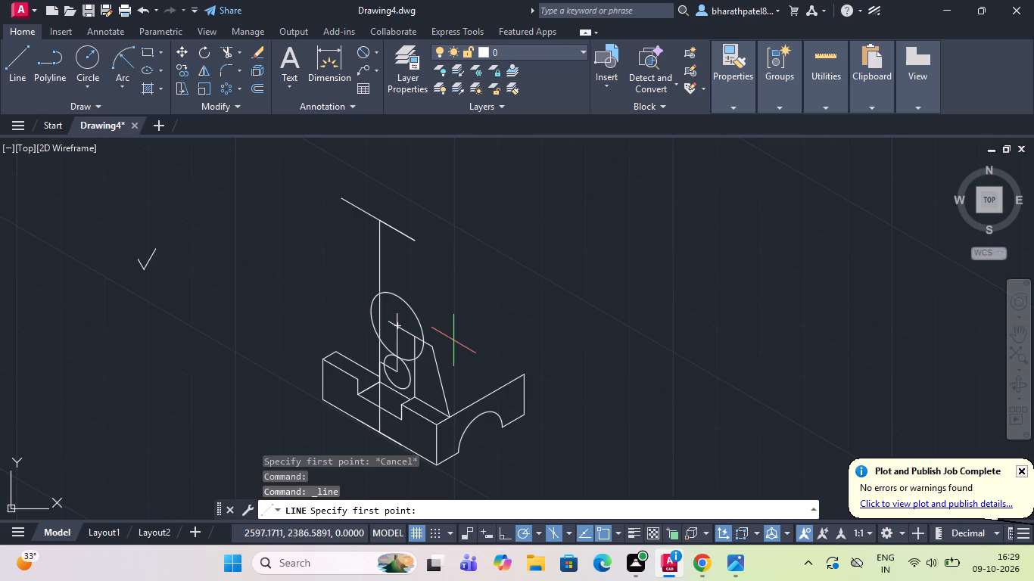
{"action": "scroll", "coordinate": [450, 338], "scroll_direction": "up", "scroll_amount": 1}
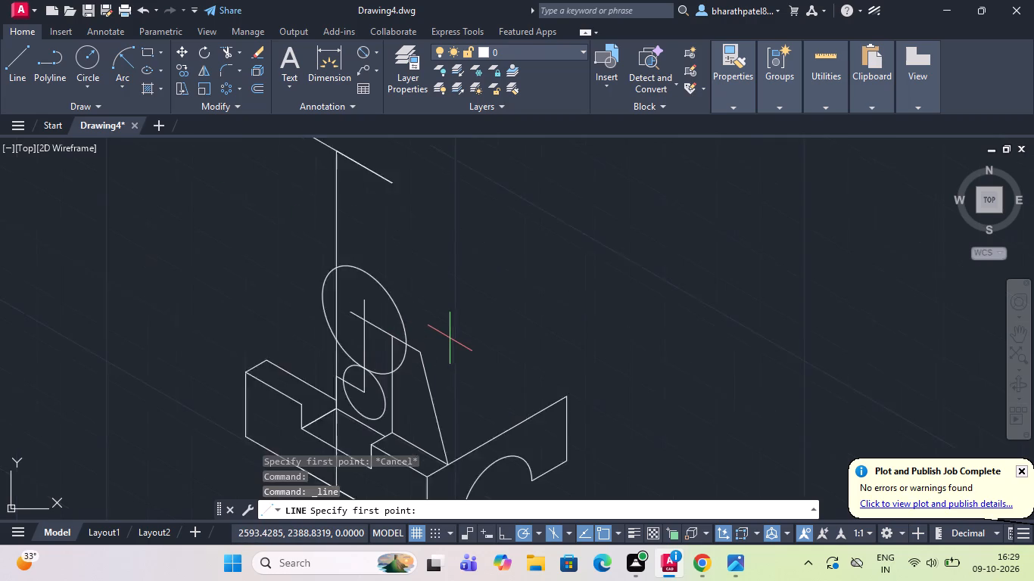
{"action": "scroll", "coordinate": [449, 338], "scroll_direction": "up", "scroll_amount": 2}
{"action": "scroll", "coordinate": [374, 370], "scroll_direction": "up", "scroll_amount": 2}
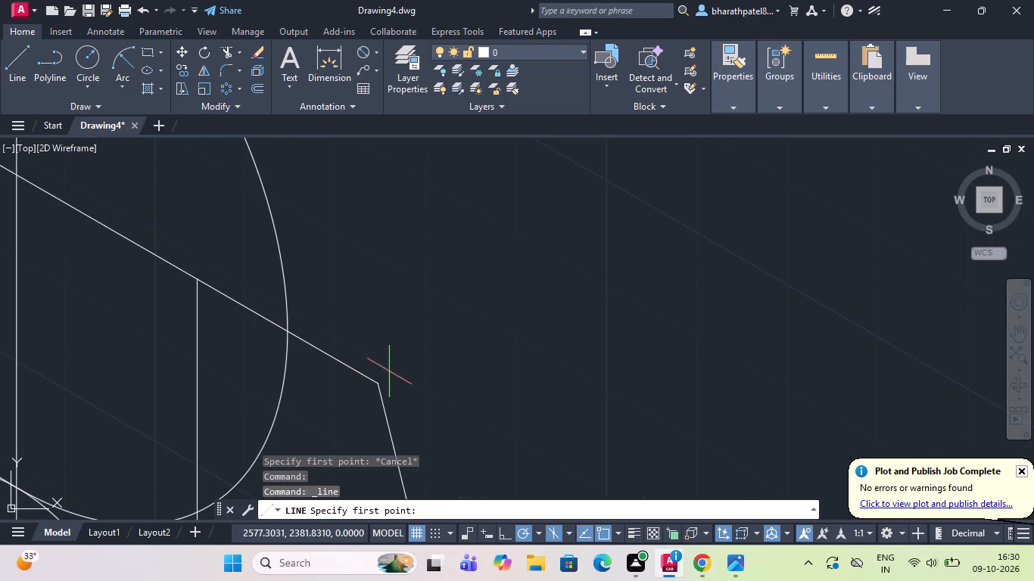
{"action": "left_click", "coordinate": [378, 384]}
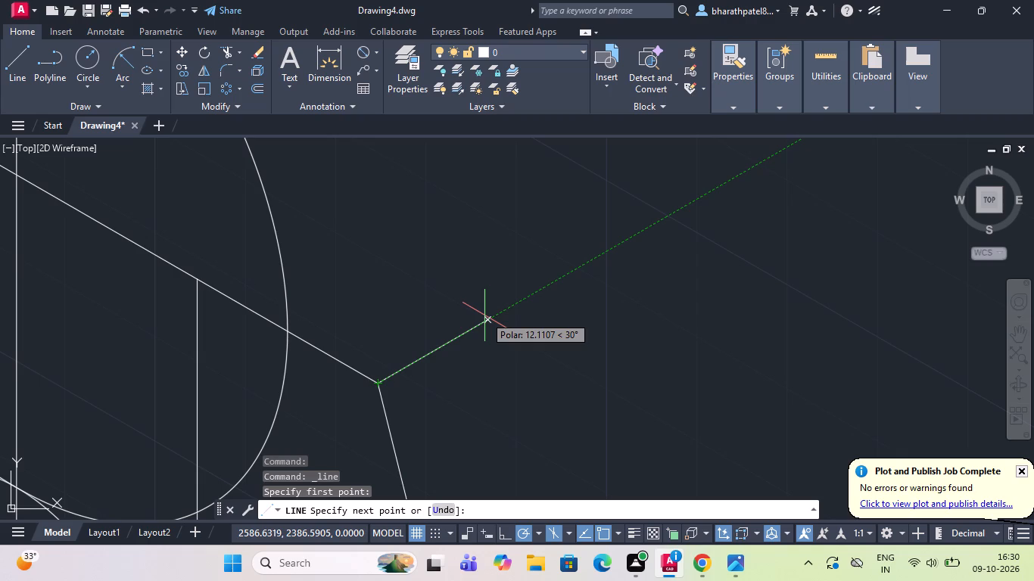
{"action": "type", "text": "20"}
{"action": "key", "text": "Return"}
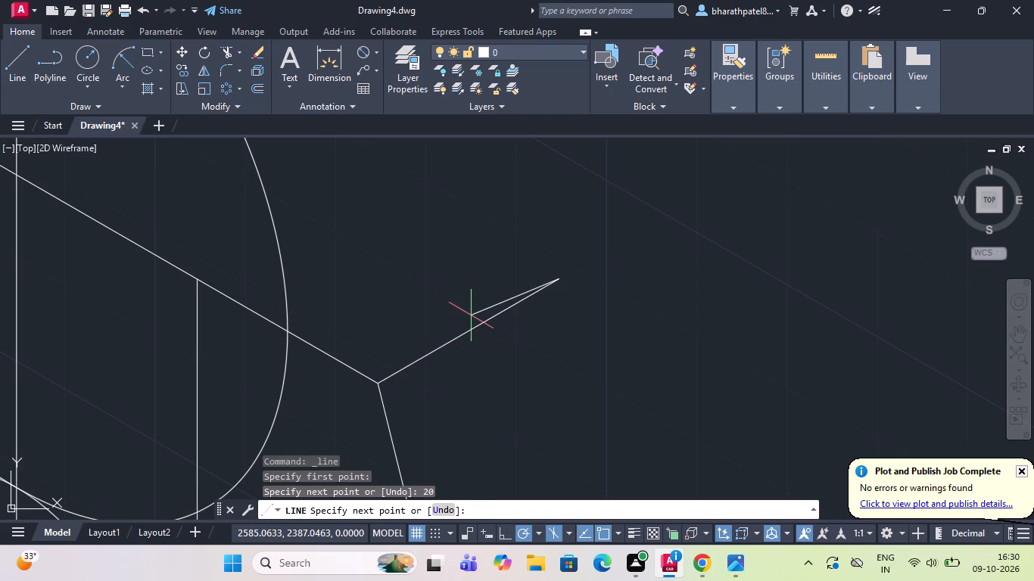
{"action": "scroll", "coordinate": [491, 297], "scroll_direction": "down", "scroll_amount": 3}
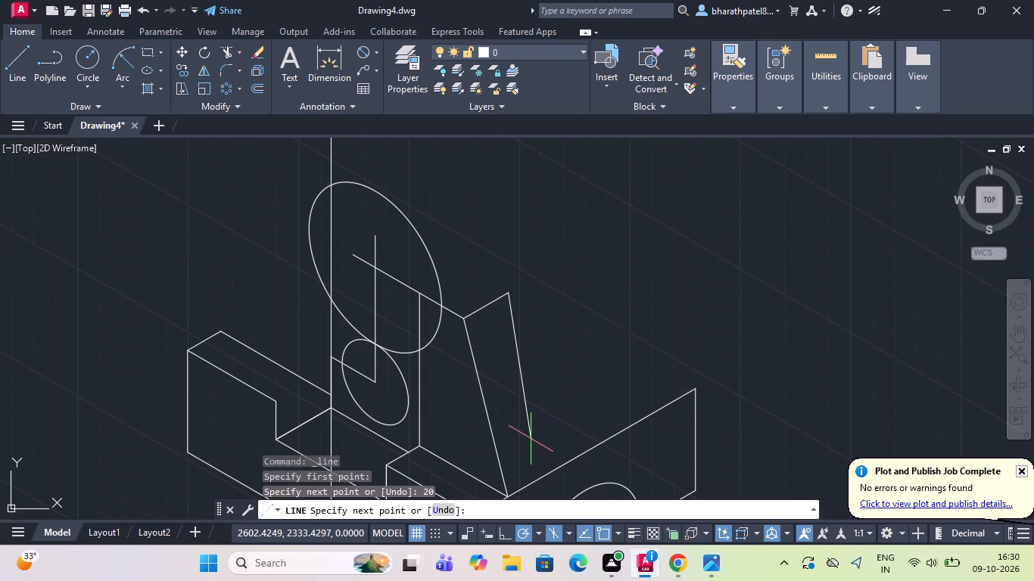
{"action": "key", "text": "Escape"}
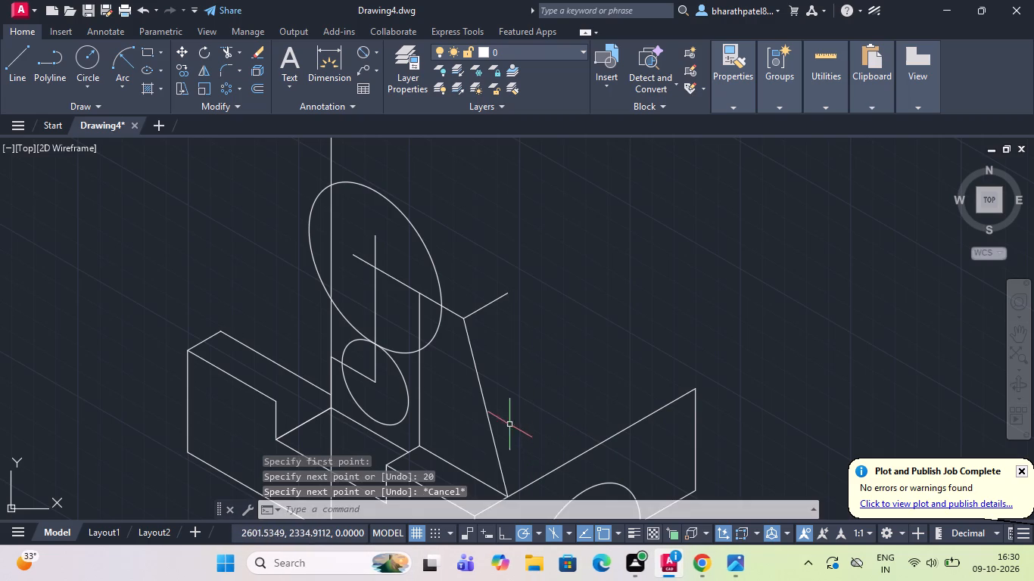
Draw a 20 unit line along 30° from the sloping line's foot, and continue it up to the free end of the upper 20 unit line.
{"action": "left_click", "coordinate": [23, 62]}
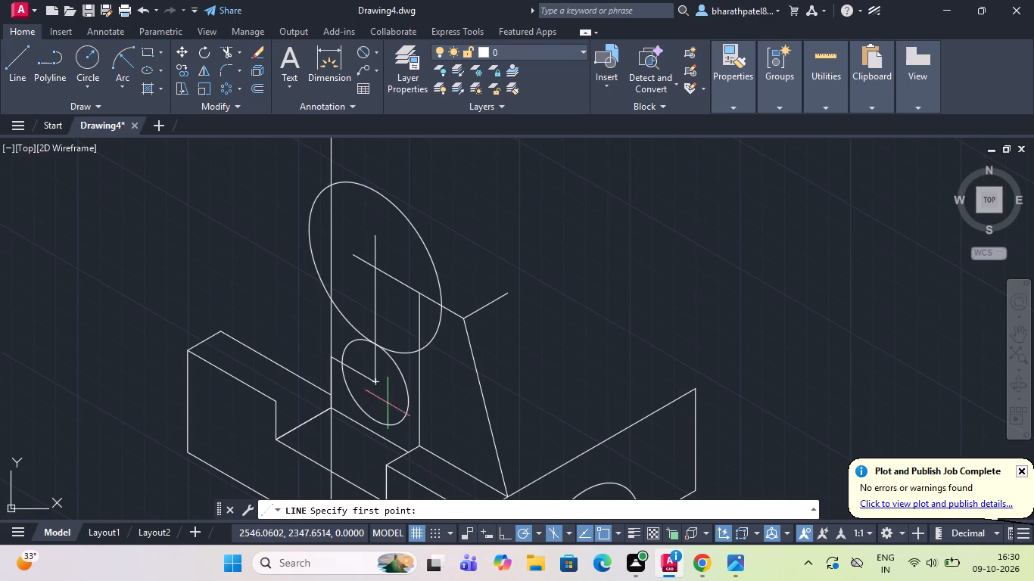
{"action": "scroll", "coordinate": [497, 256], "scroll_direction": "down", "scroll_amount": 2}
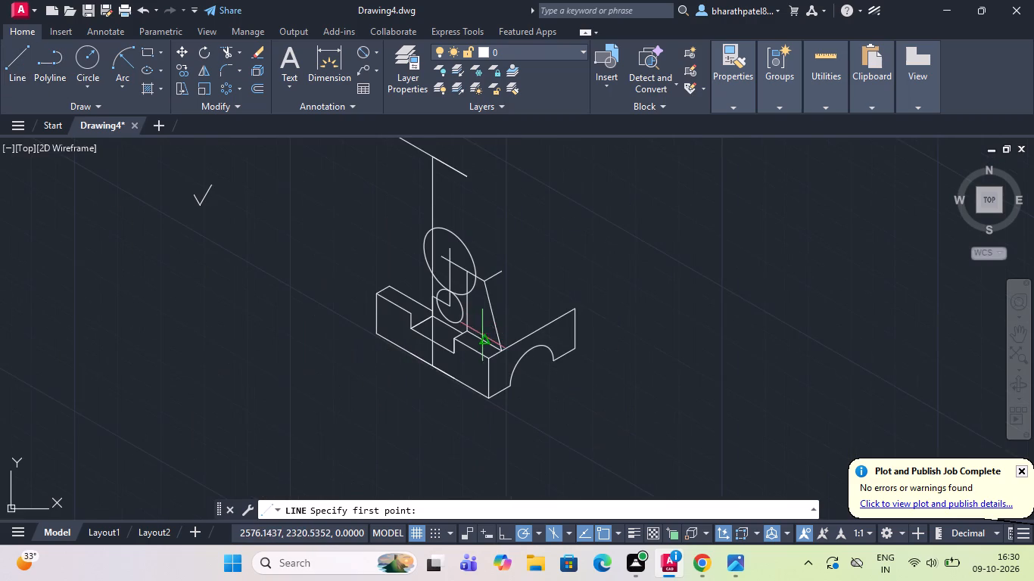
{"action": "scroll", "coordinate": [545, 300], "scroll_direction": "up", "scroll_amount": 2}
{"action": "left_click", "coordinate": [435, 425]}
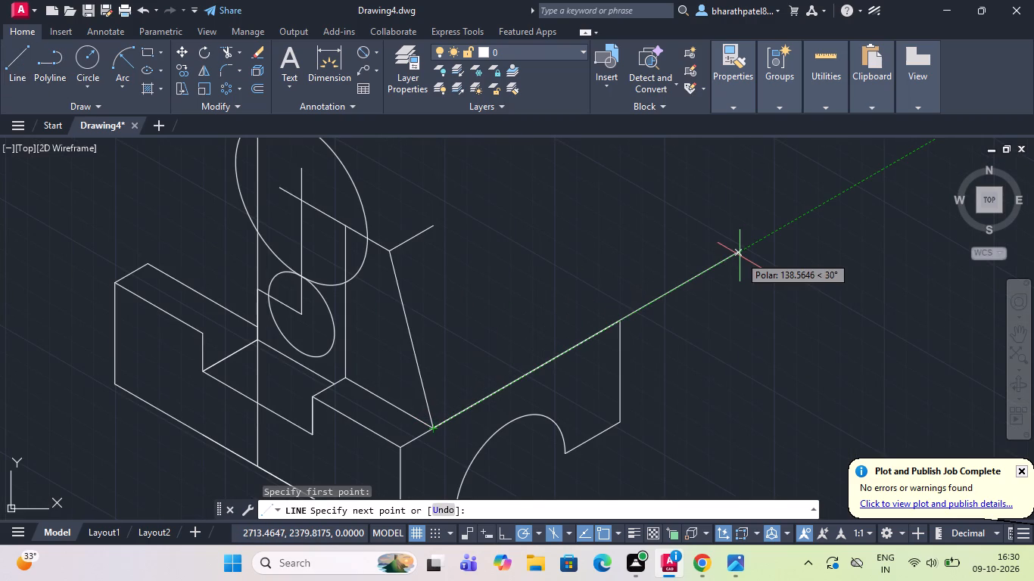
{"action": "type", "text": "20"}
{"action": "key", "text": "Return"}
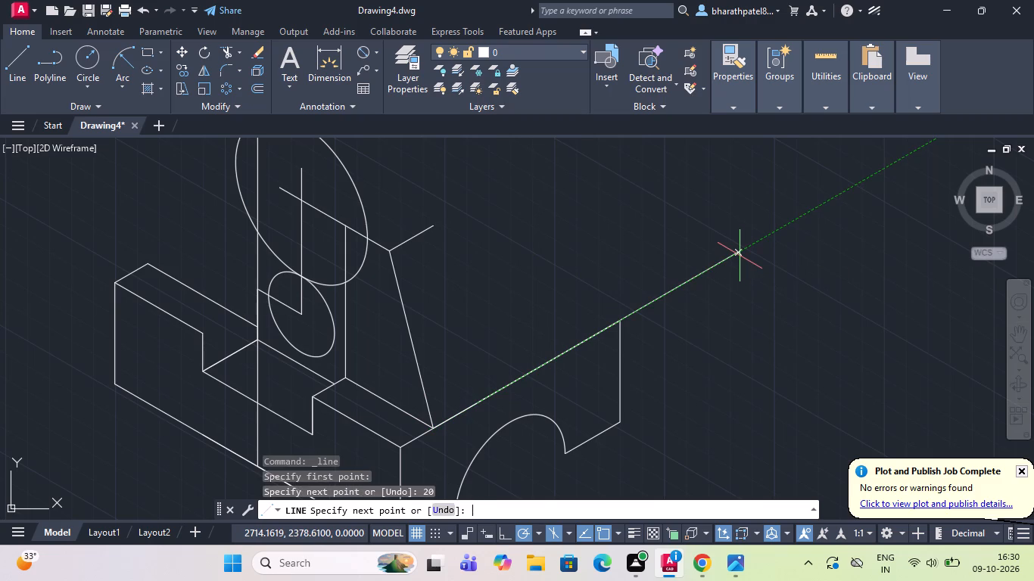
{"action": "scroll", "coordinate": [431, 229], "scroll_direction": "up", "scroll_amount": 3}
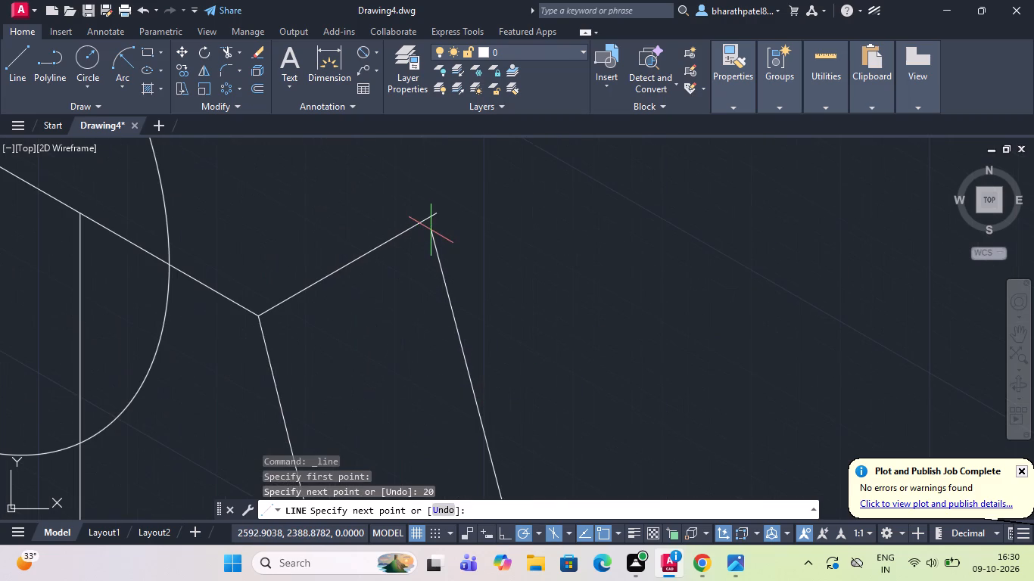
{"action": "left_click", "coordinate": [439, 213]}
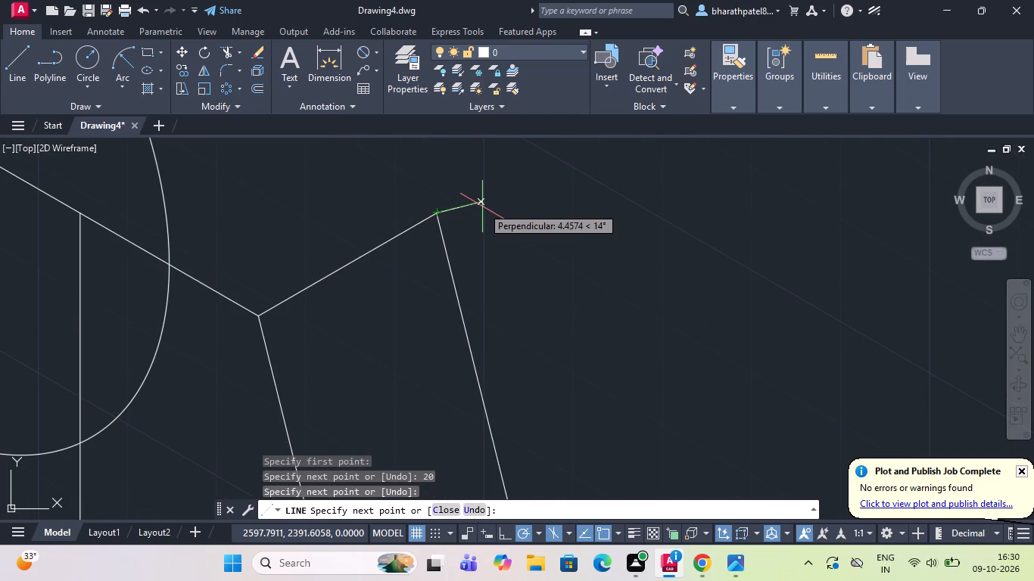
{"action": "key", "text": "Escape"}
Draw a 60 unit line along the 30° direction from the upper end of the first sloping line.
{"action": "scroll", "coordinate": [425, 158], "scroll_direction": "down", "scroll_amount": 3}
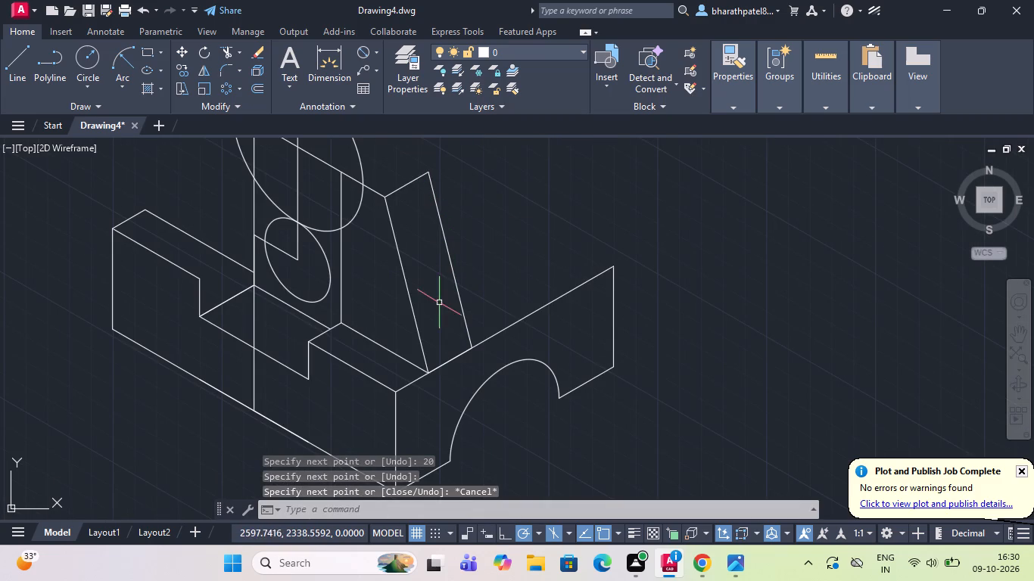
{"action": "left_click", "coordinate": [22, 52]}
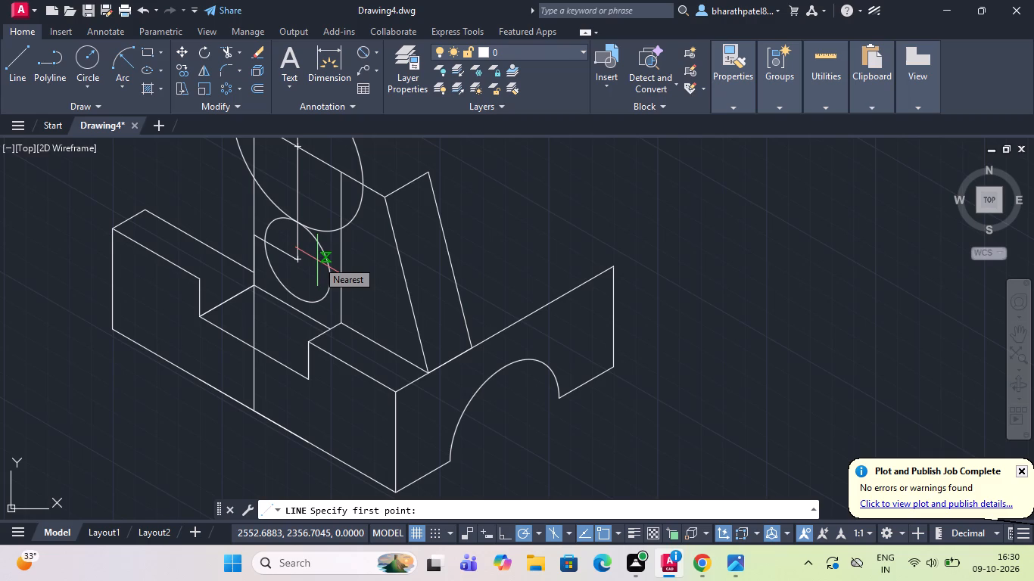
{"action": "scroll", "coordinate": [317, 260], "scroll_direction": "down", "scroll_amount": 2}
{"action": "scroll", "coordinate": [353, 211], "scroll_direction": "up", "scroll_amount": 1}
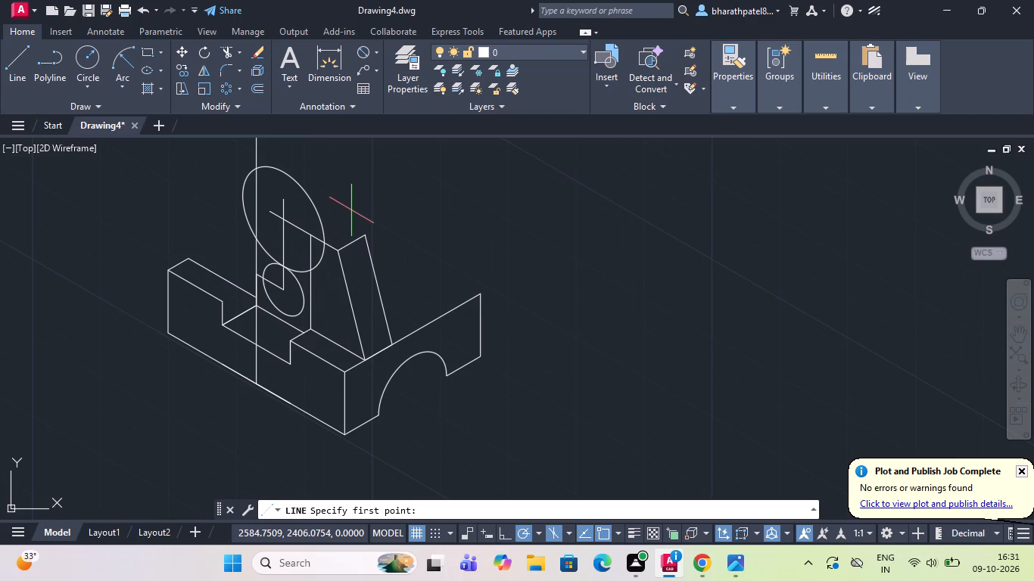
{"action": "left_click", "coordinate": [19, 62]}
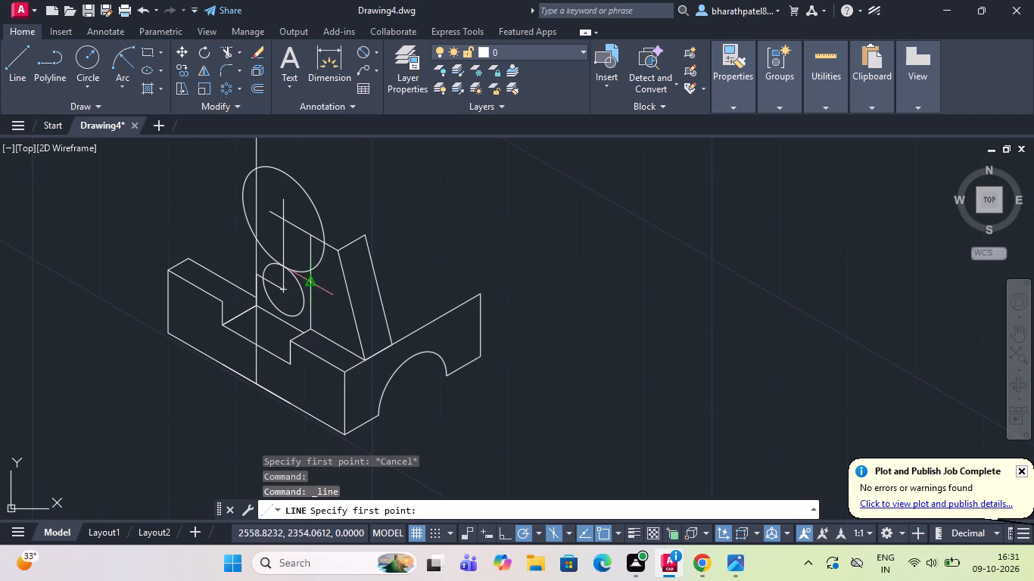
{"action": "scroll", "coordinate": [334, 250], "scroll_direction": "up", "scroll_amount": 3}
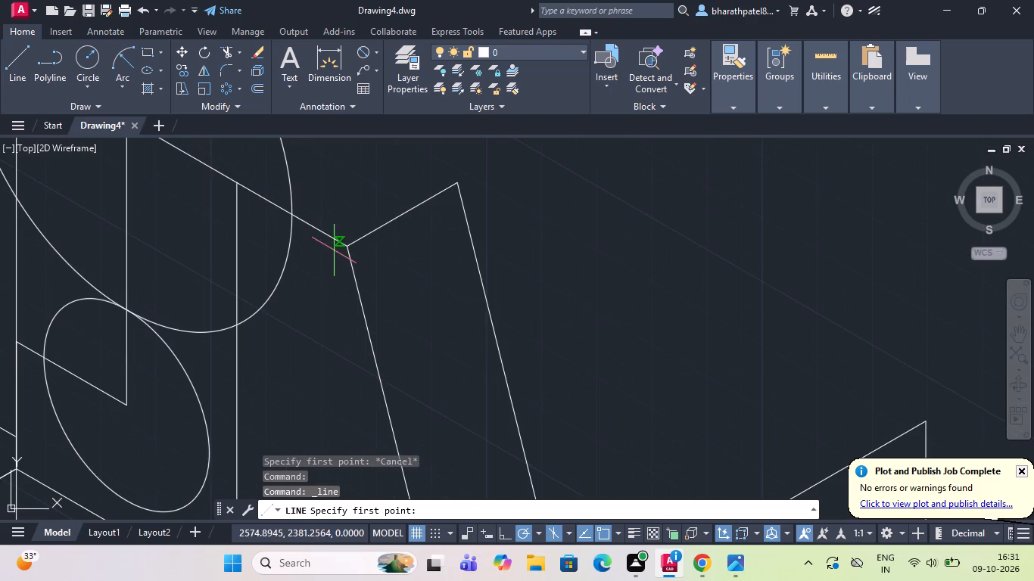
{"action": "left_click", "coordinate": [350, 245]}
{"action": "scroll", "coordinate": [350, 245], "scroll_direction": "down", "scroll_amount": 5}
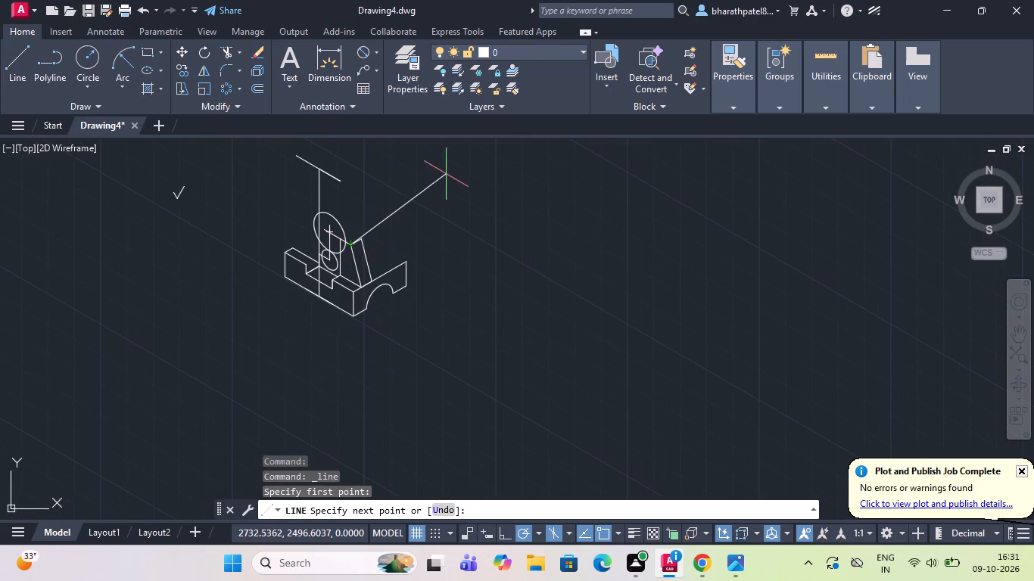
{"action": "scroll", "coordinate": [439, 185], "scroll_direction": "up", "scroll_amount": 3}
{"action": "scroll", "coordinate": [473, 272], "scroll_direction": "down", "scroll_amount": 3}
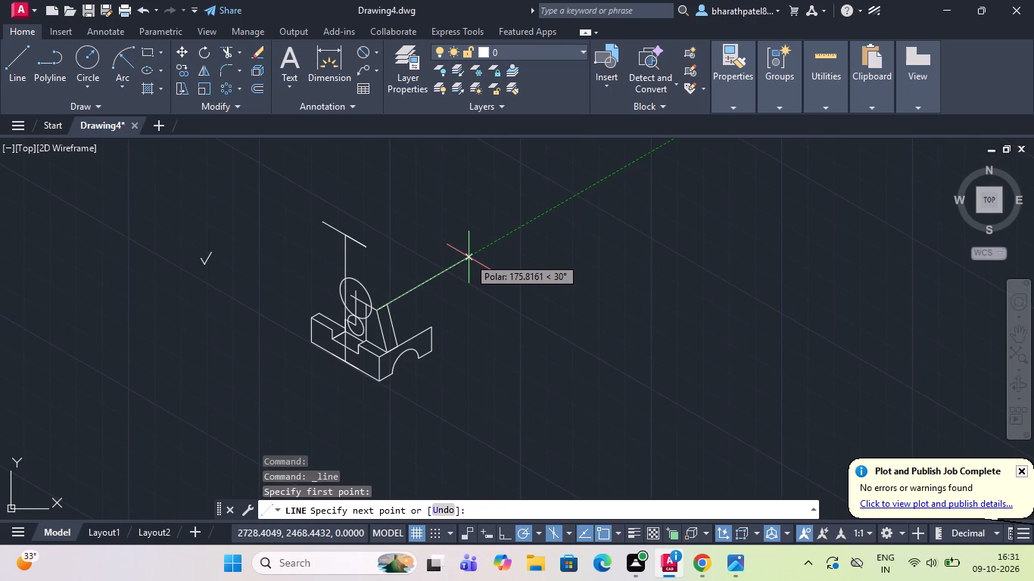
{"action": "type", "text": "60"}
{"action": "key", "text": "Return"}
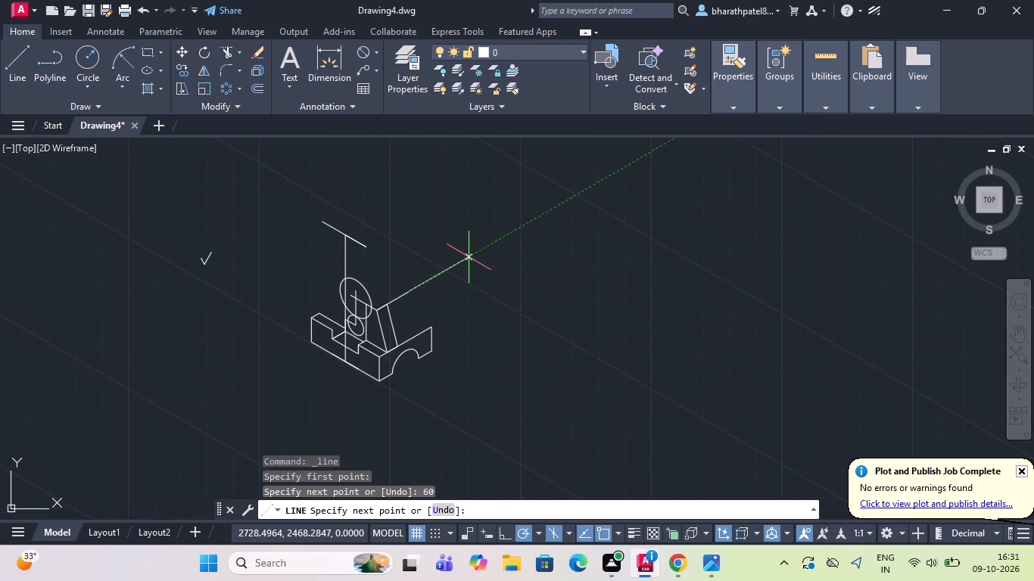
Continue the line 10 units along 150°, 20 units along 210° and 10 units along 330° back to the 60 unit line.
{"action": "scroll", "coordinate": [402, 284], "scroll_direction": "up", "scroll_amount": 3}
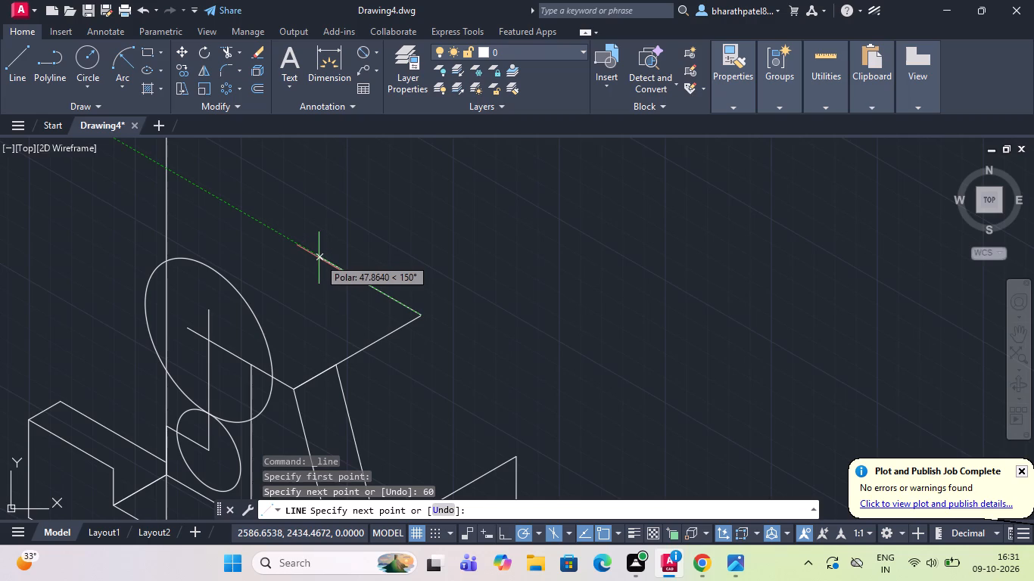
{"action": "key", "text": "1"}
{"action": "key", "text": "0"}
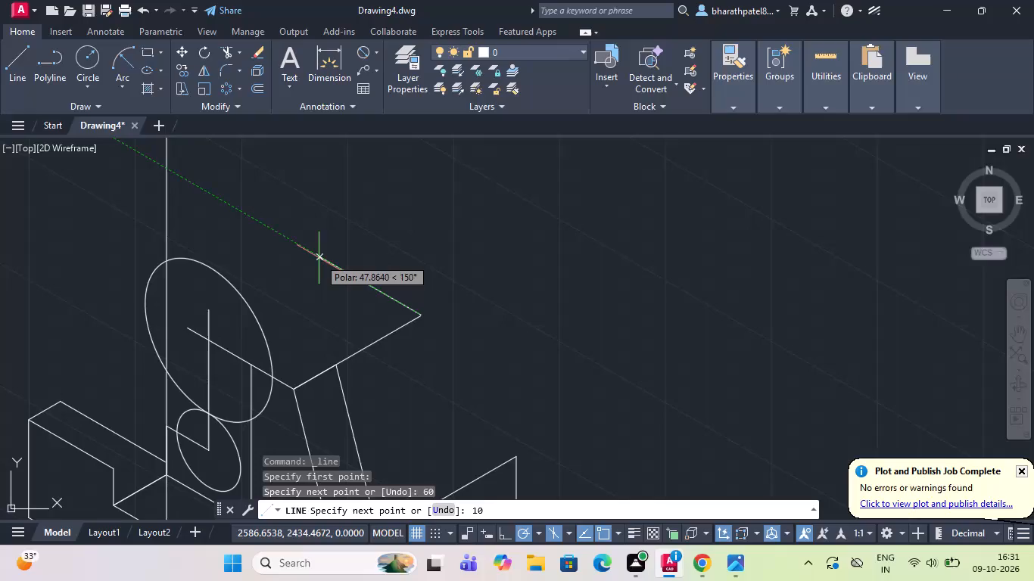
{"action": "key", "text": "Return"}
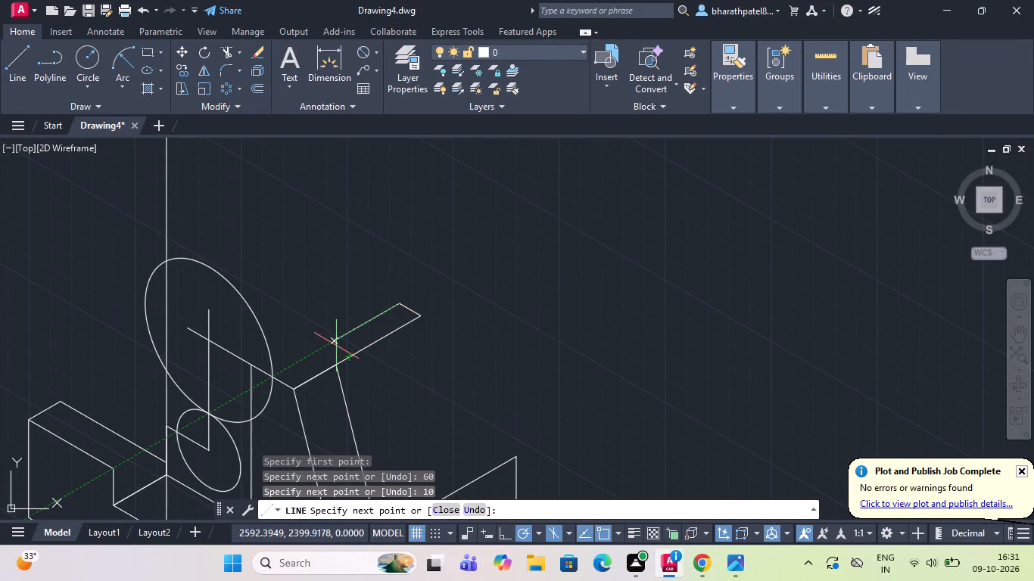
{"action": "type", "text": "20"}
{"action": "key", "text": "Return"}
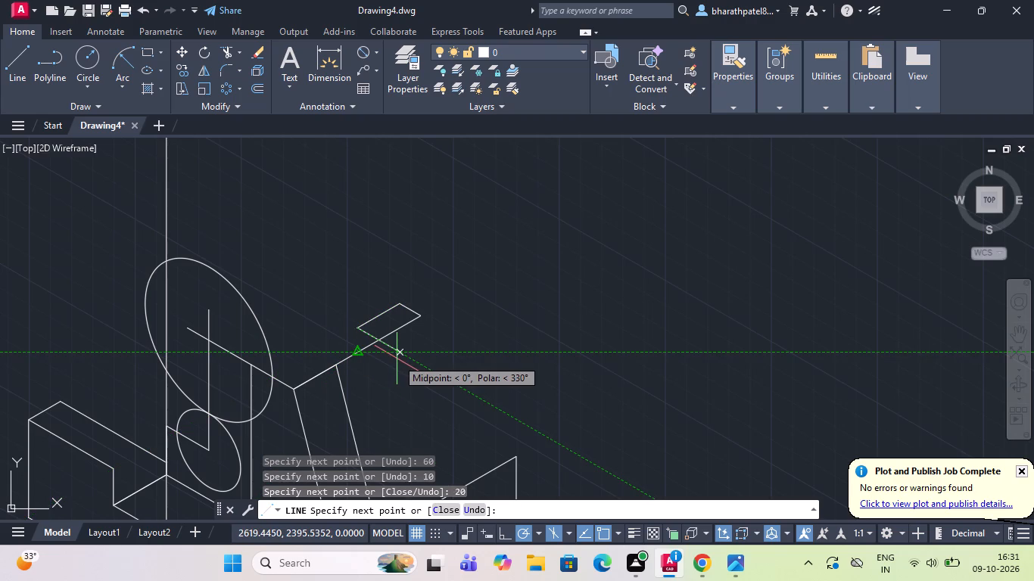
{"action": "type", "text": "10"}
{"action": "key", "text": "Return"}
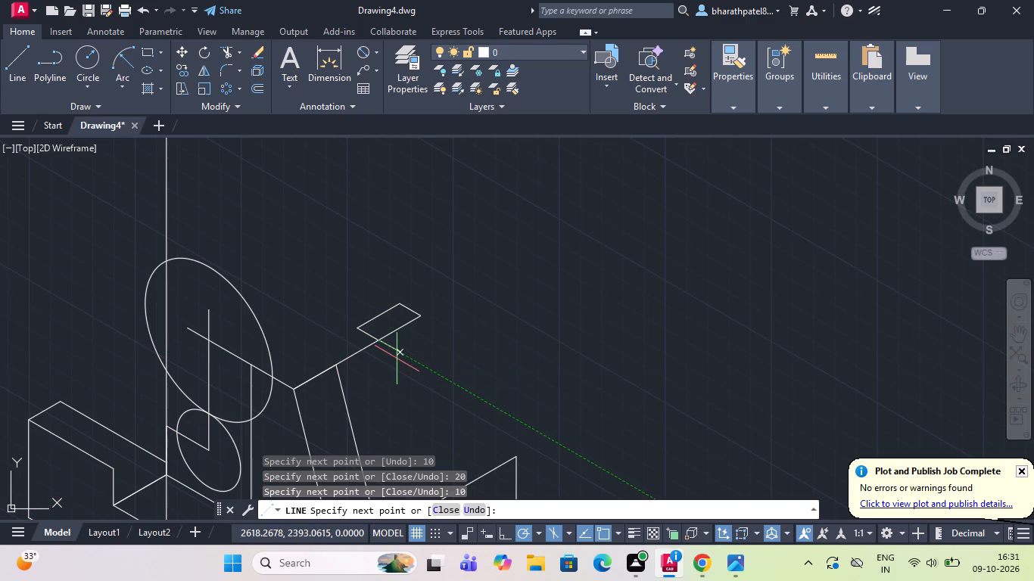
{"action": "scroll", "coordinate": [397, 359], "scroll_direction": "down", "scroll_amount": 3}
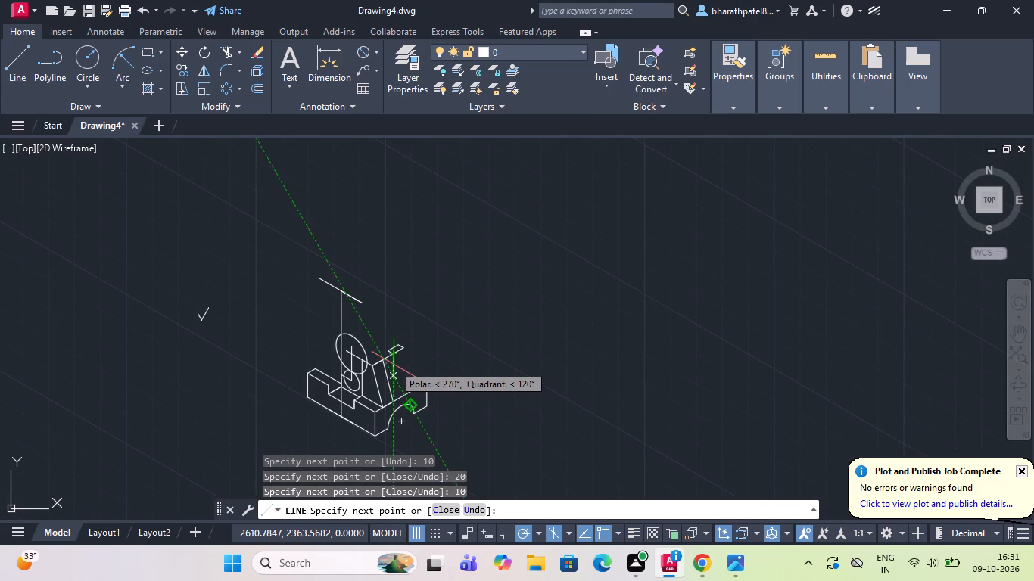
{"action": "key", "text": "Escape"}
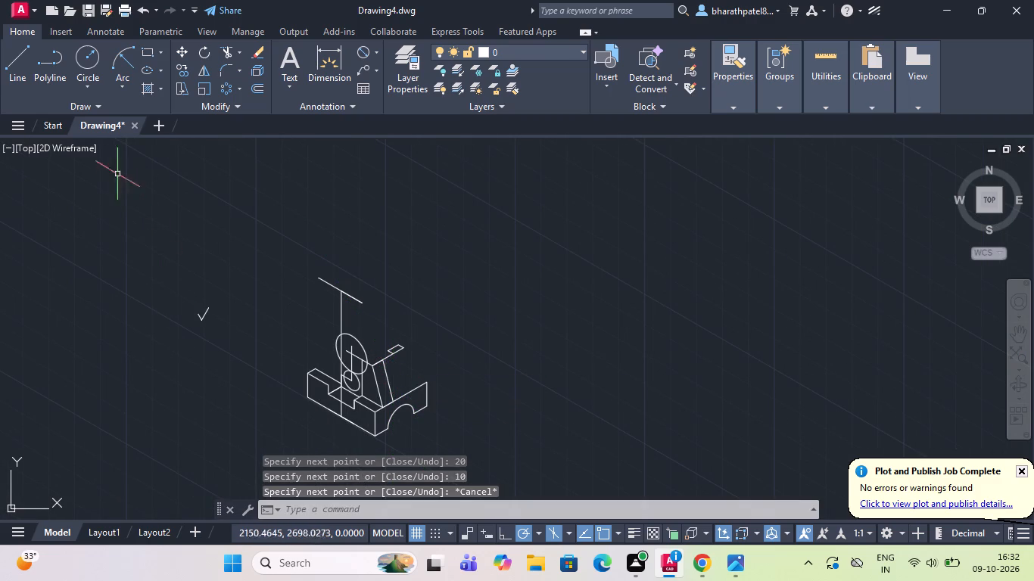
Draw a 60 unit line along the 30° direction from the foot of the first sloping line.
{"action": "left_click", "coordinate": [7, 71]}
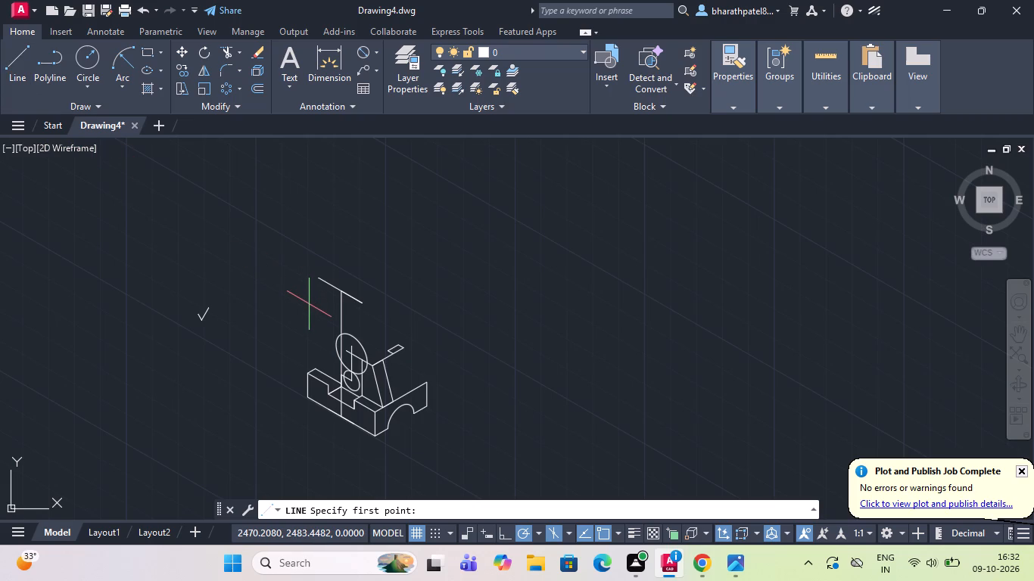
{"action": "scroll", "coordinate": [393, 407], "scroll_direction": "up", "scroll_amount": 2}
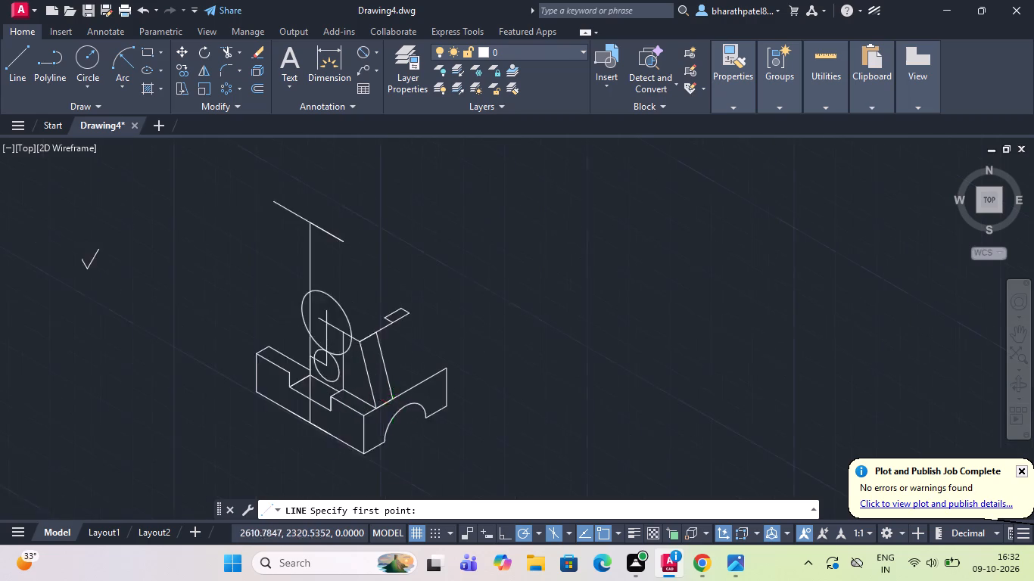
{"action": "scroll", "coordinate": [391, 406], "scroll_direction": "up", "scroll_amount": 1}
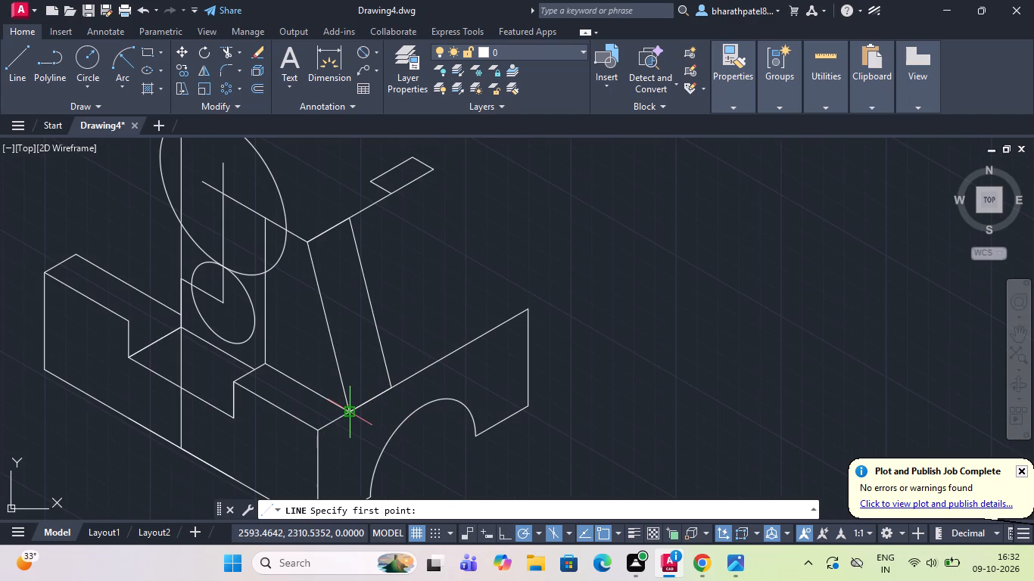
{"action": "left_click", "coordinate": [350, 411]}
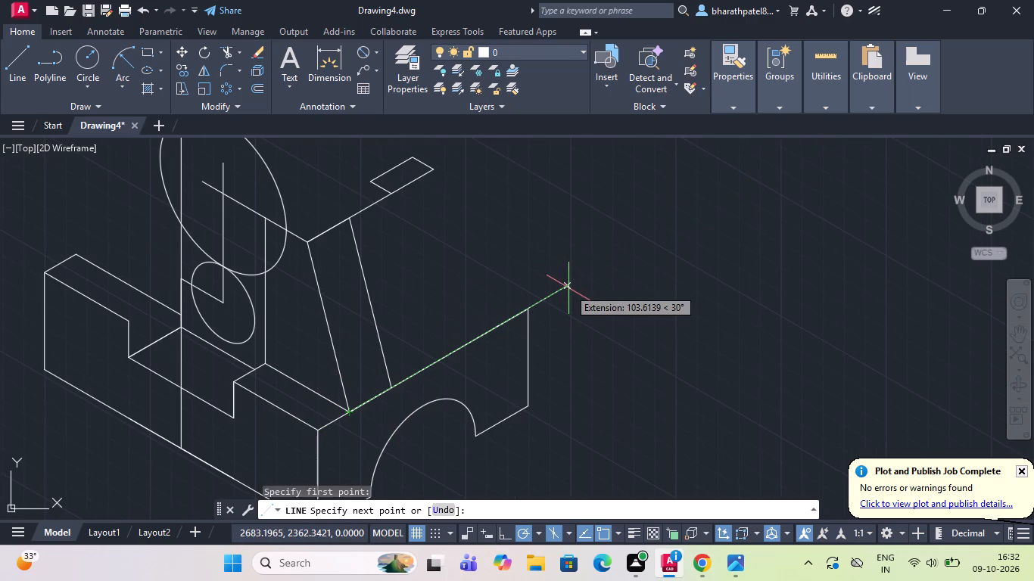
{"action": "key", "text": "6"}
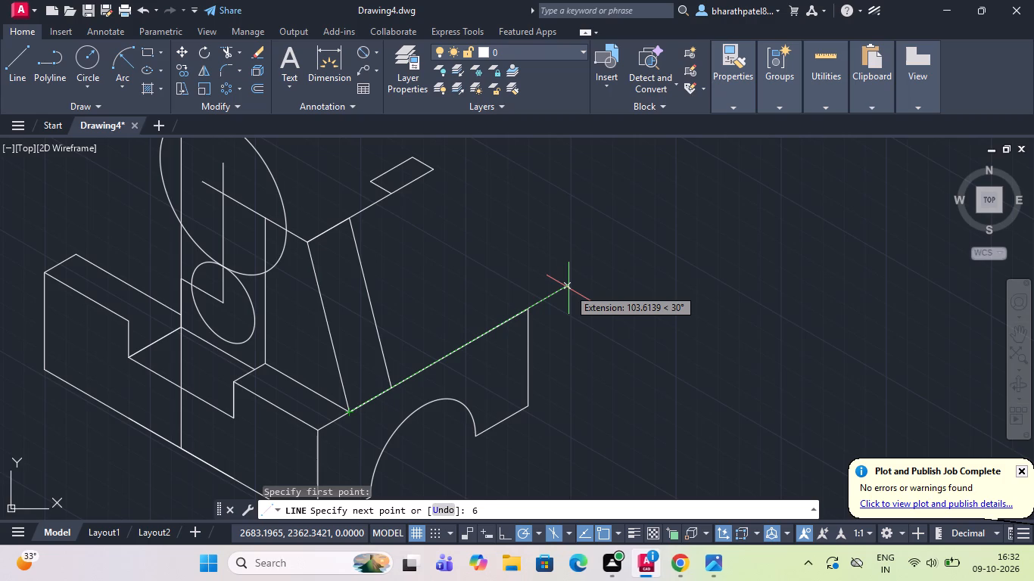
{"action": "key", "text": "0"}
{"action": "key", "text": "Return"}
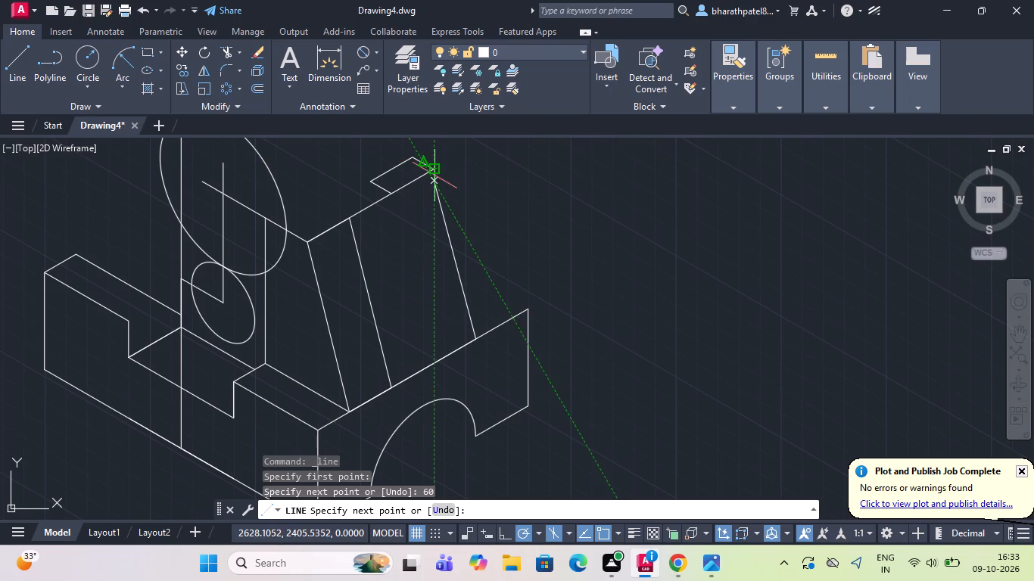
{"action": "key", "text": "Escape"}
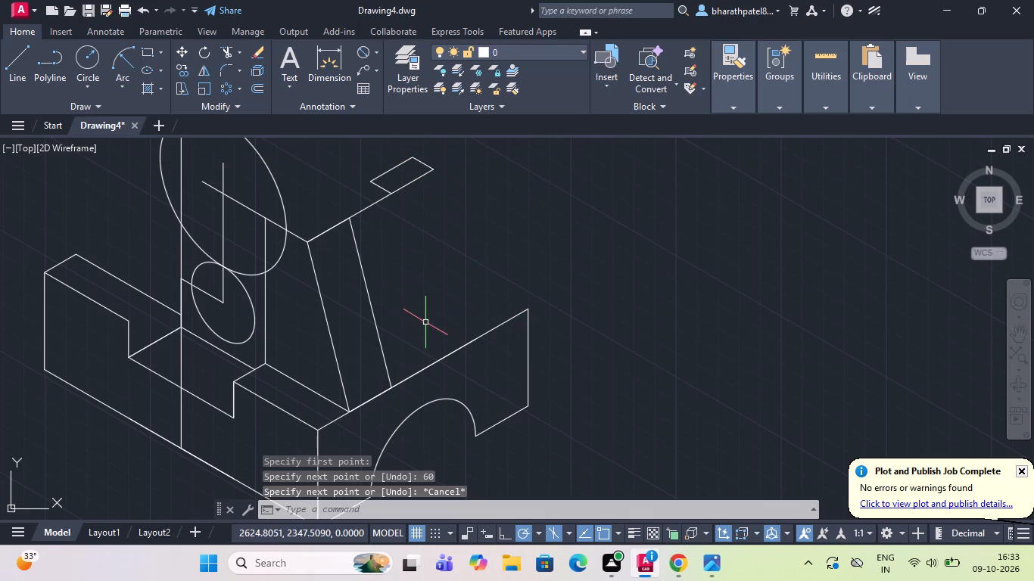
Draw an 80 unit line along the 30° direction from the foot of the first sloping line.
{"action": "scroll", "coordinate": [425, 322], "scroll_direction": "down", "scroll_amount": 2}
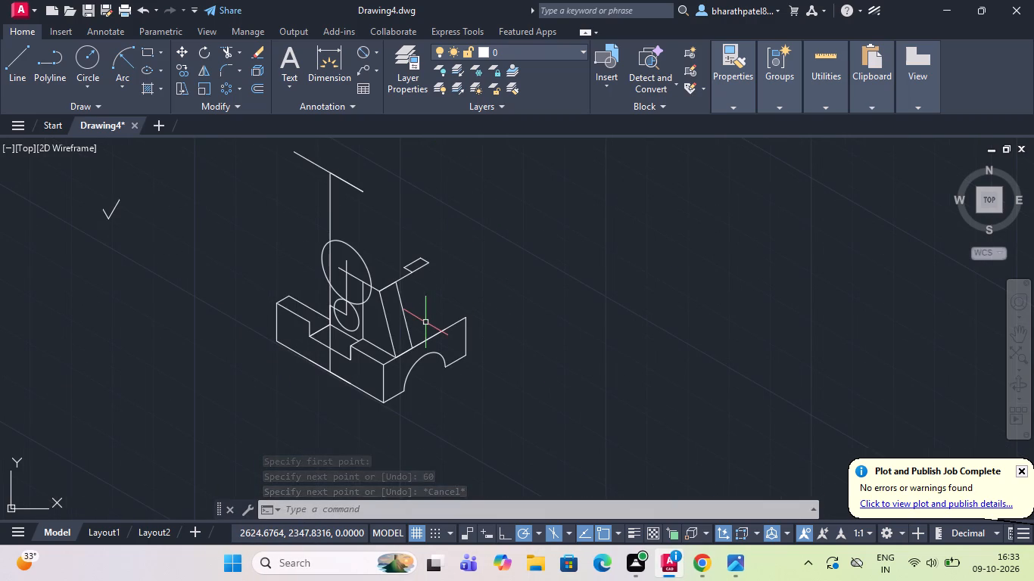
{"action": "left_click", "coordinate": [10, 67]}
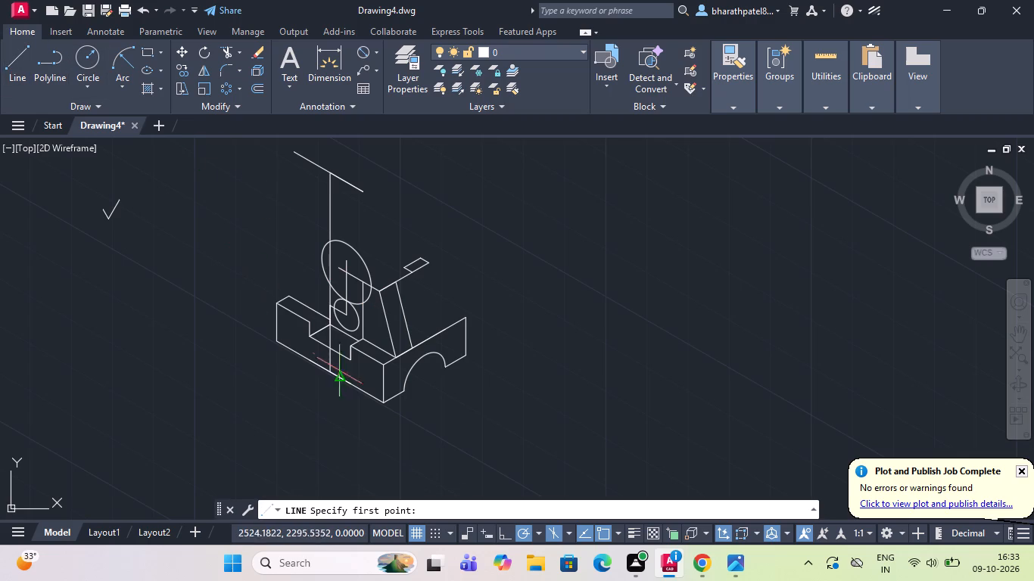
{"action": "scroll", "coordinate": [388, 357], "scroll_direction": "up", "scroll_amount": 4}
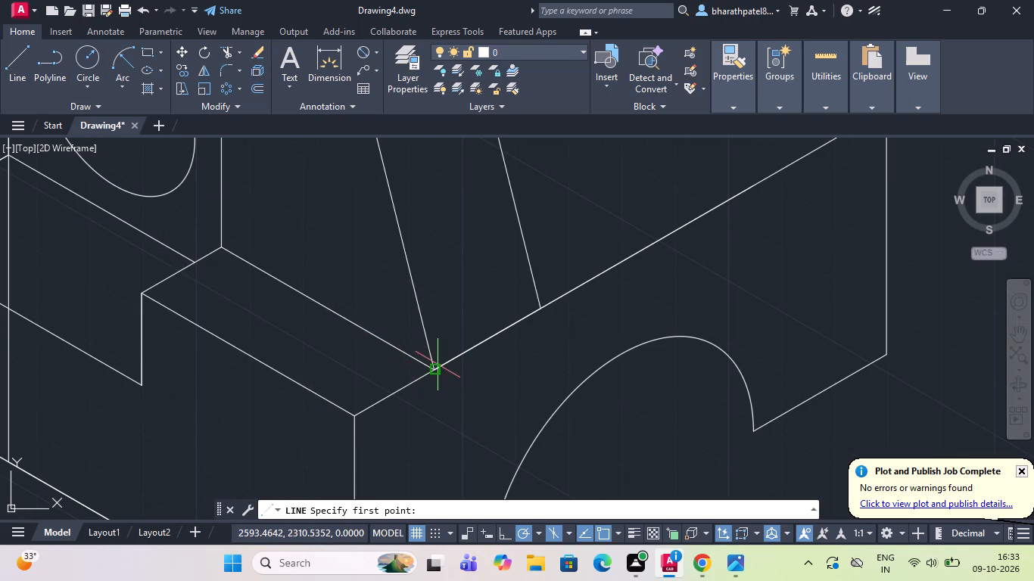
{"action": "left_click", "coordinate": [433, 369]}
{"action": "scroll", "coordinate": [430, 369], "scroll_direction": "down", "scroll_amount": 6}
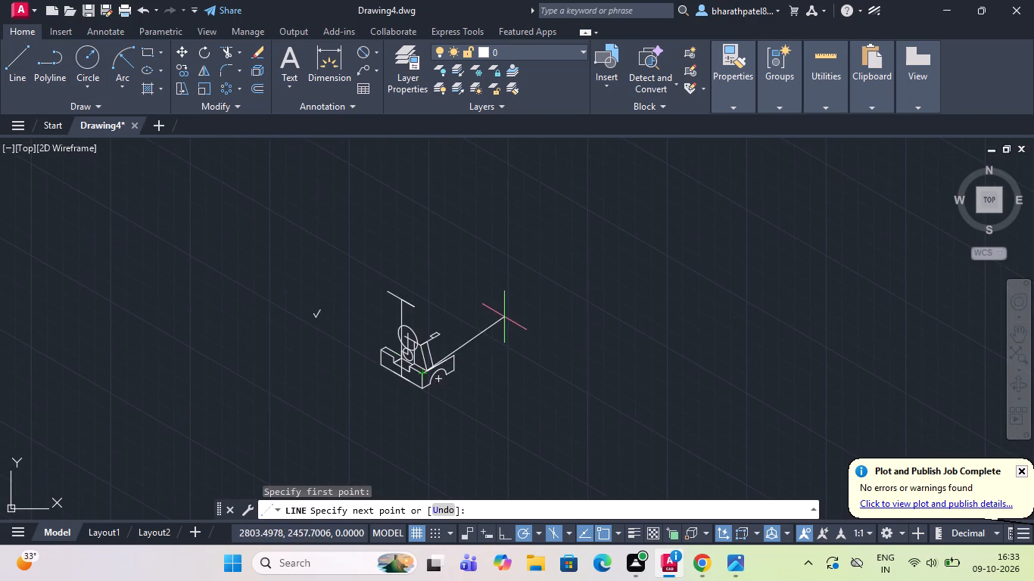
{"action": "type", "text": "80"}
{"action": "key", "text": "Return"}
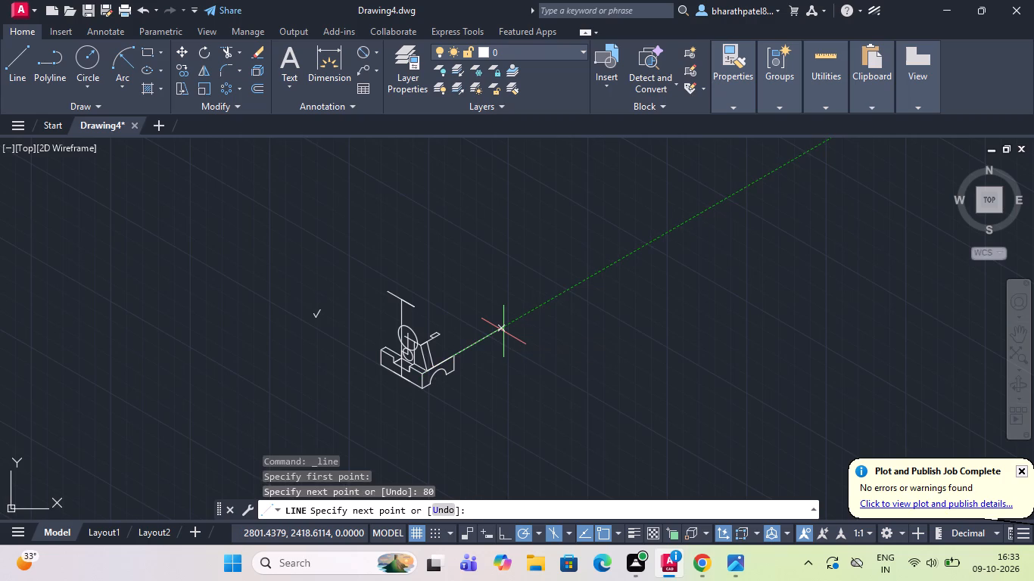
Continue the line from the end of the 80 unit line up to the far end of the upper 60 unit line.
{"action": "scroll", "coordinate": [469, 333], "scroll_direction": "up", "scroll_amount": 2}
{"action": "scroll", "coordinate": [438, 377], "scroll_direction": "down", "scroll_amount": 2}
{"action": "scroll", "coordinate": [423, 385], "scroll_direction": "up", "scroll_amount": 1}
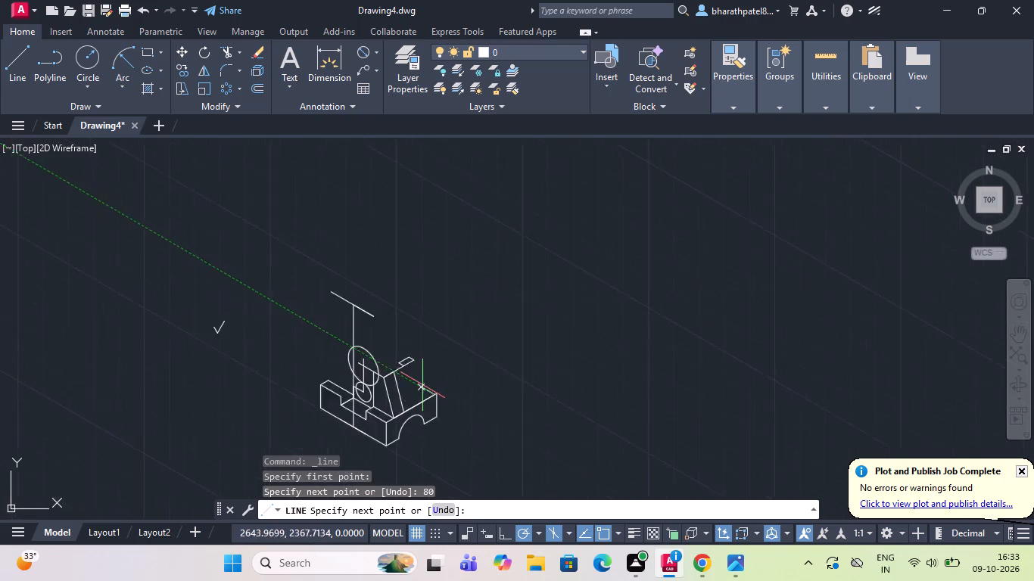
{"action": "scroll", "coordinate": [422, 385], "scroll_direction": "up", "scroll_amount": 2}
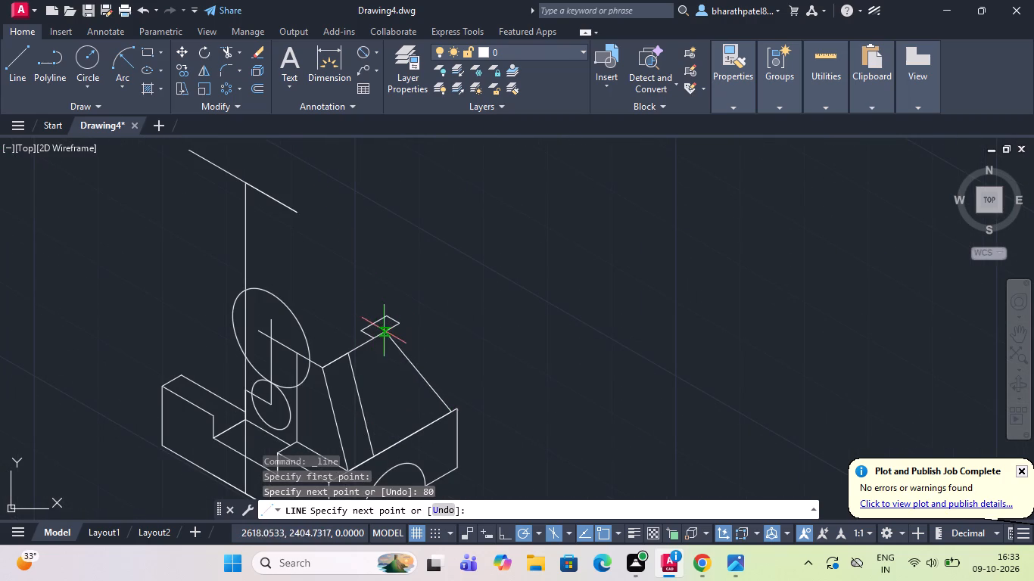
{"action": "scroll", "coordinate": [389, 331], "scroll_direction": "down", "scroll_amount": 2}
{"action": "scroll", "coordinate": [385, 409], "scroll_direction": "up", "scroll_amount": 1}
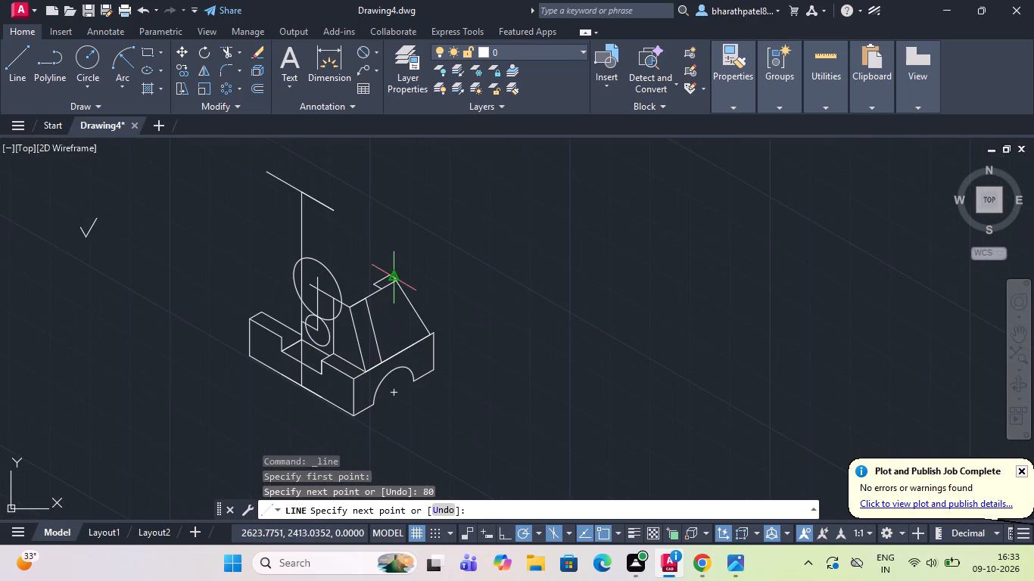
{"action": "scroll", "coordinate": [388, 285], "scroll_direction": "up", "scroll_amount": 3}
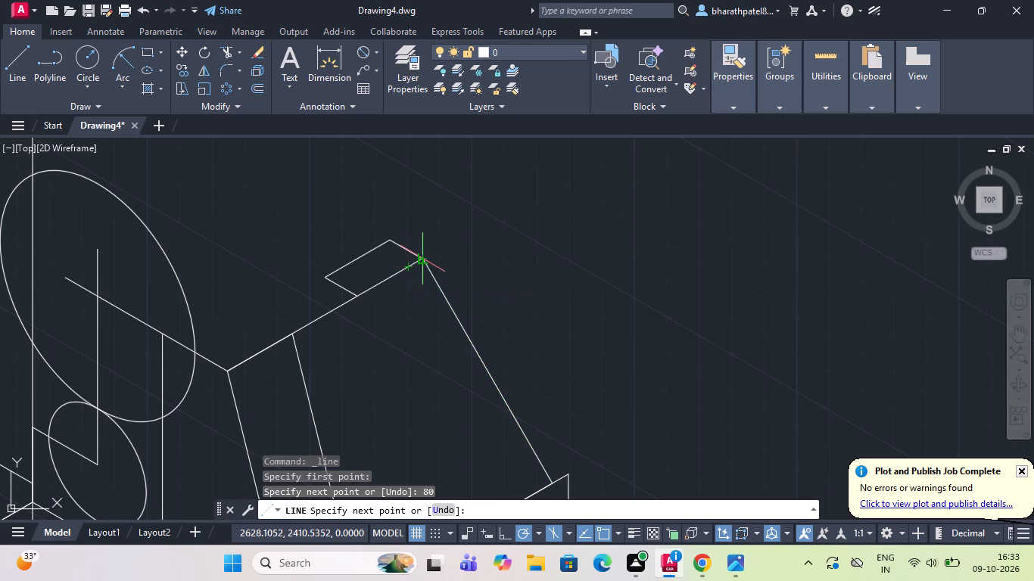
{"action": "scroll", "coordinate": [420, 258], "scroll_direction": "up", "scroll_amount": 3}
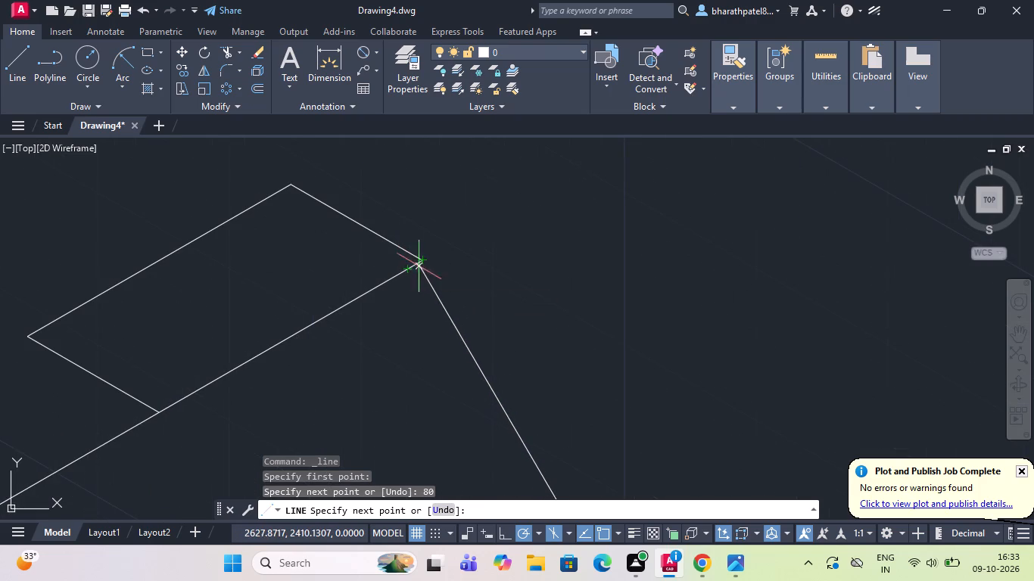
{"action": "left_click", "coordinate": [419, 264]}
{"action": "scroll", "coordinate": [419, 264], "scroll_direction": "down", "scroll_amount": 6}
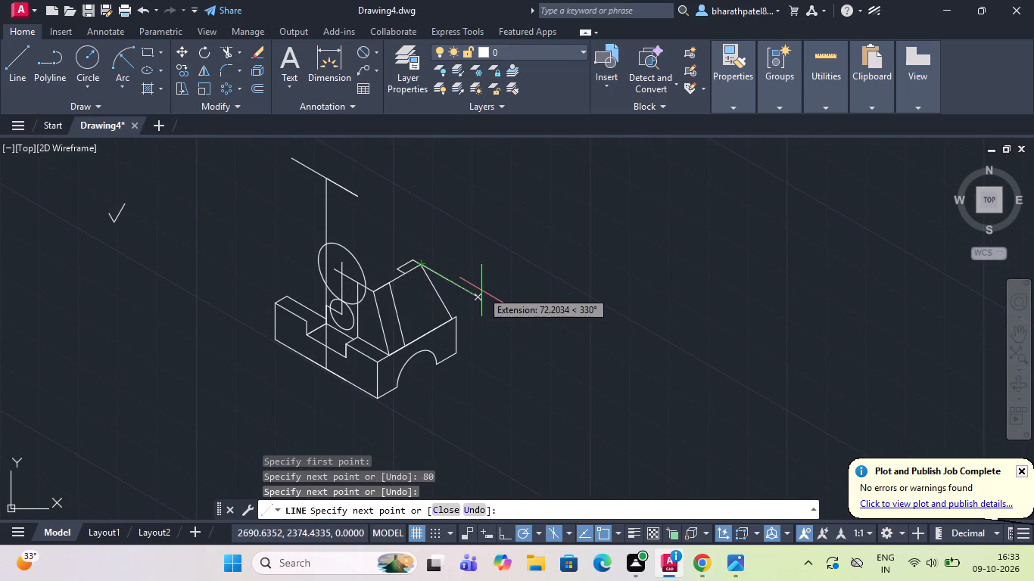
{"action": "key", "text": "Escape"}
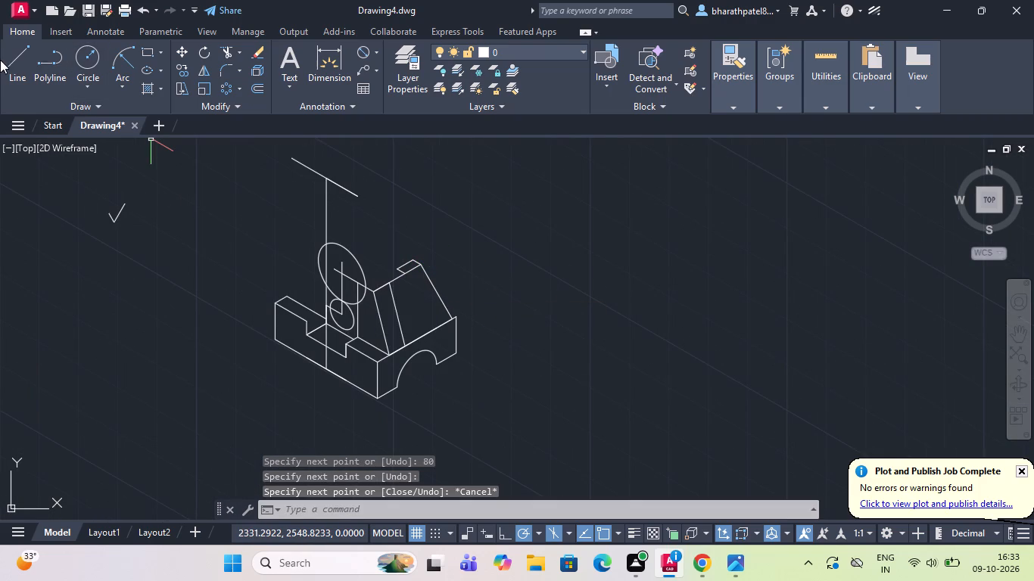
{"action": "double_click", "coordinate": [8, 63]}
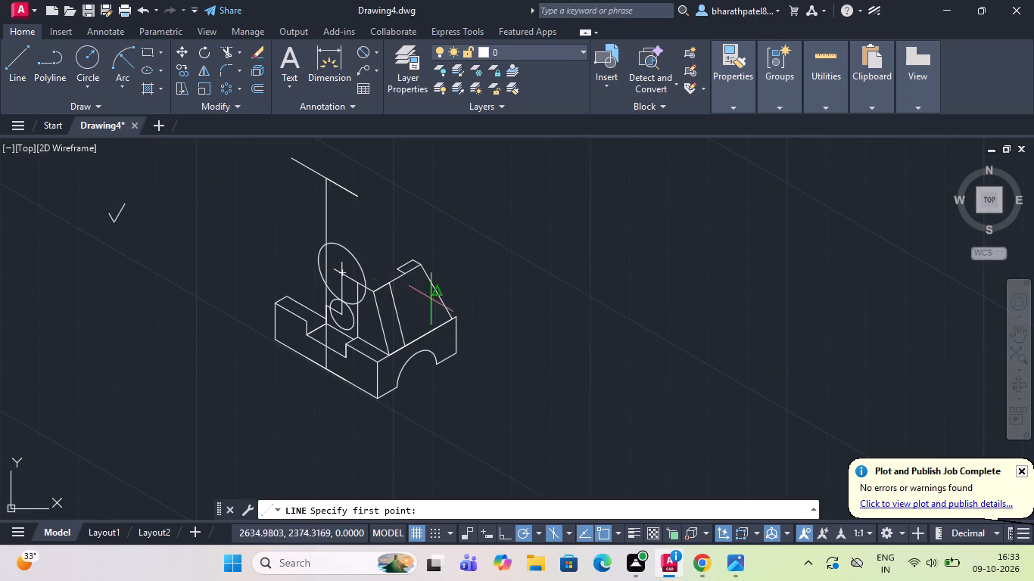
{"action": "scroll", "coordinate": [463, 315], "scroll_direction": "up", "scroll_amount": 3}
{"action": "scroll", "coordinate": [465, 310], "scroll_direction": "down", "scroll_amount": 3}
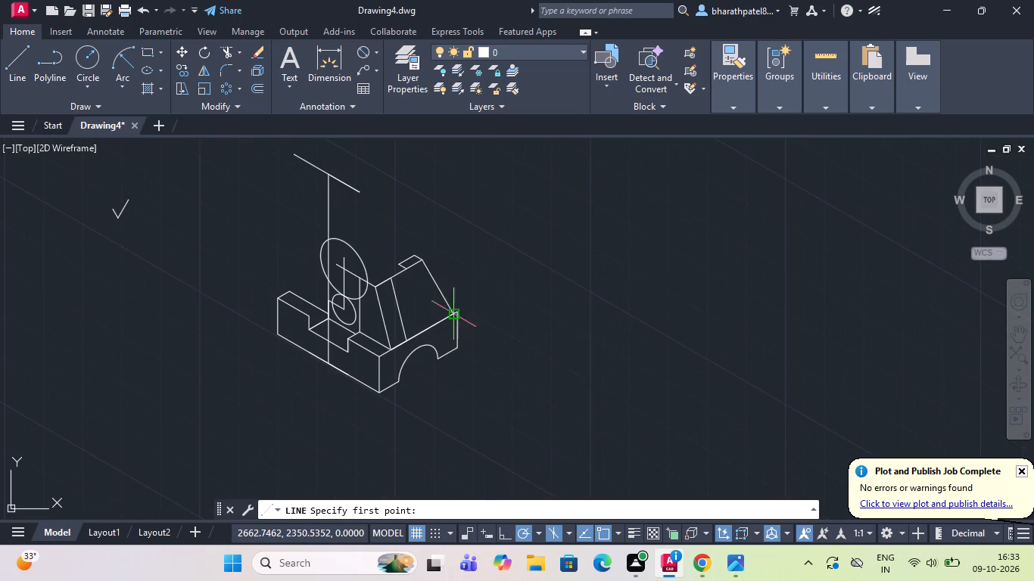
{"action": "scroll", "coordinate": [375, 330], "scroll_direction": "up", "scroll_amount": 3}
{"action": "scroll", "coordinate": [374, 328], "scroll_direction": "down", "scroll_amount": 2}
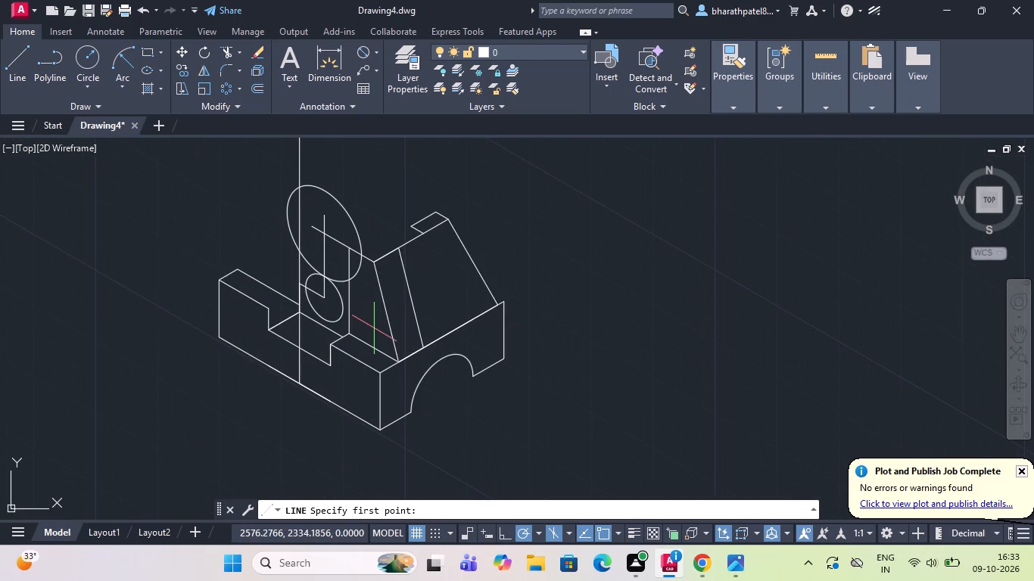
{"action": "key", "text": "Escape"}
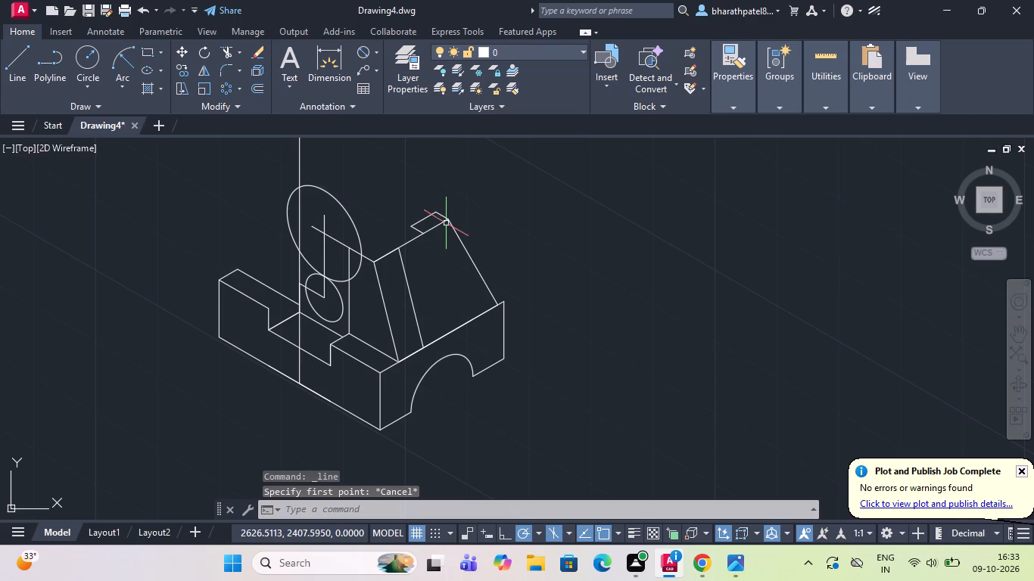
Erase the sloping line joining the end of the 80 unit line to the far end of the upper edge.
{"action": "scroll", "coordinate": [421, 317], "scroll_direction": "down", "scroll_amount": 2}
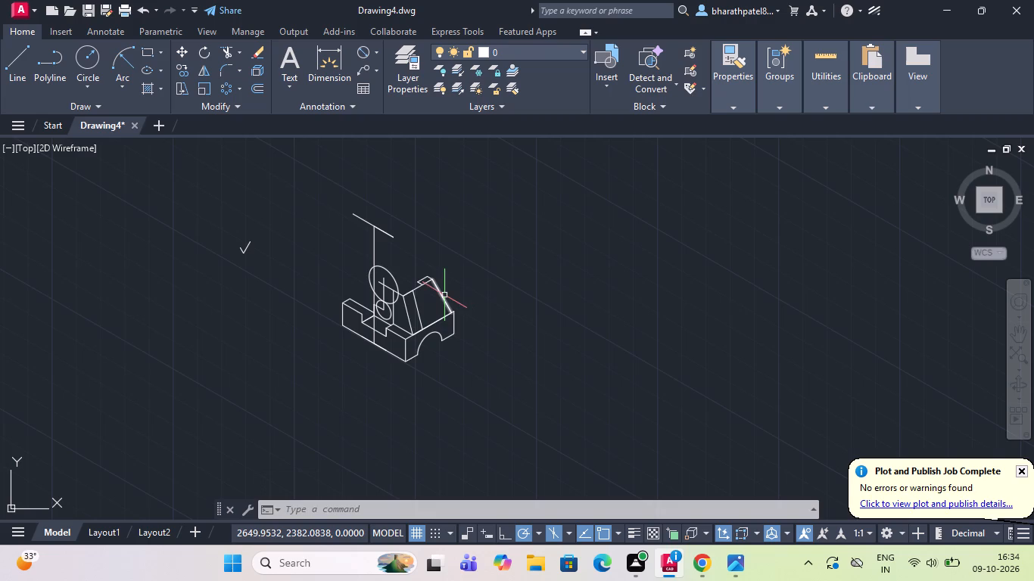
{"action": "left_click", "coordinate": [444, 295]}
{"action": "key", "text": "Delete"}
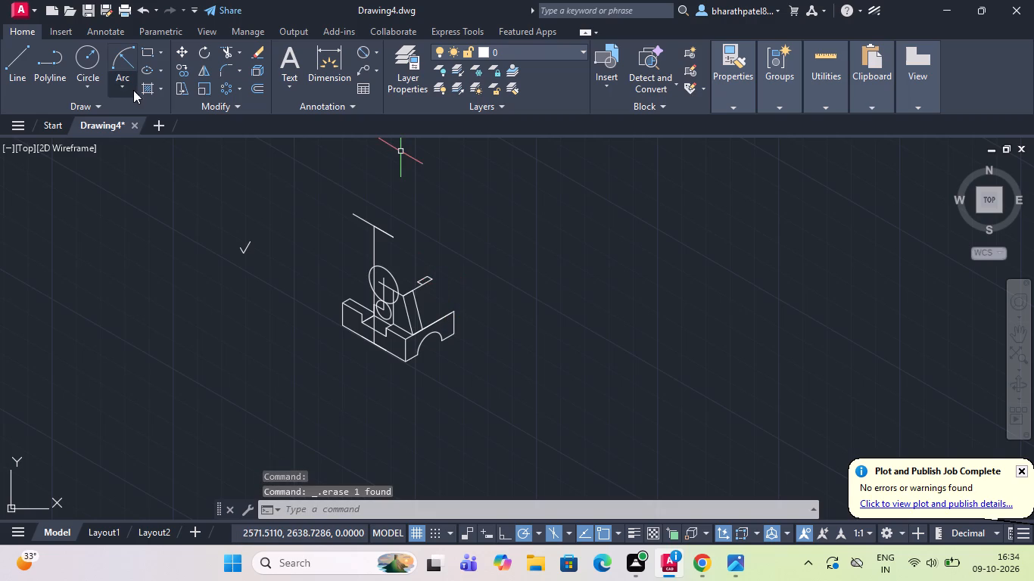
Draw a line 60 units along 30° from the foot of the first sloping line, continuing up to the far end of the upper edge.
{"action": "left_click", "coordinate": [28, 55]}
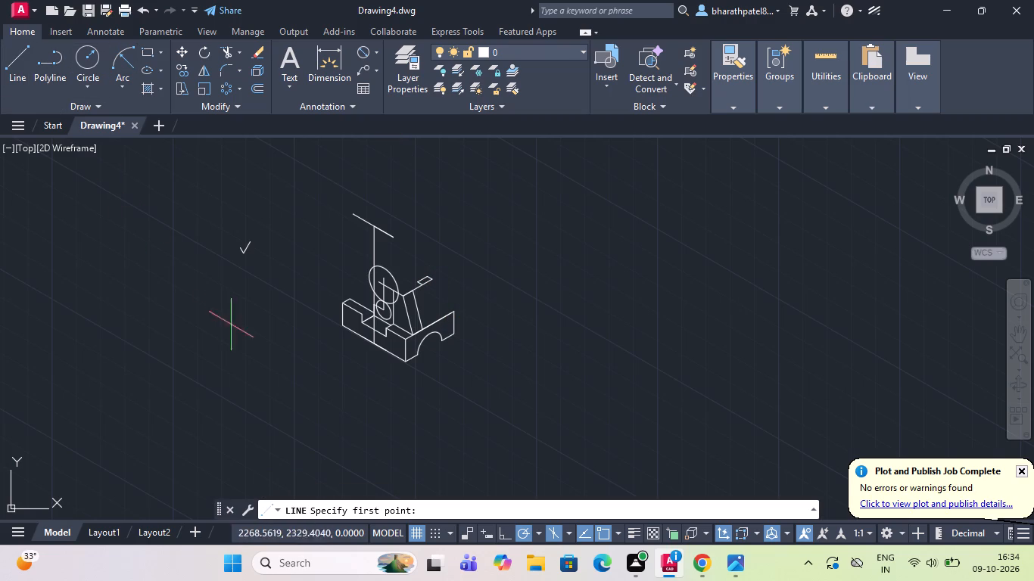
{"action": "scroll", "coordinate": [403, 322], "scroll_direction": "up", "scroll_amount": 2}
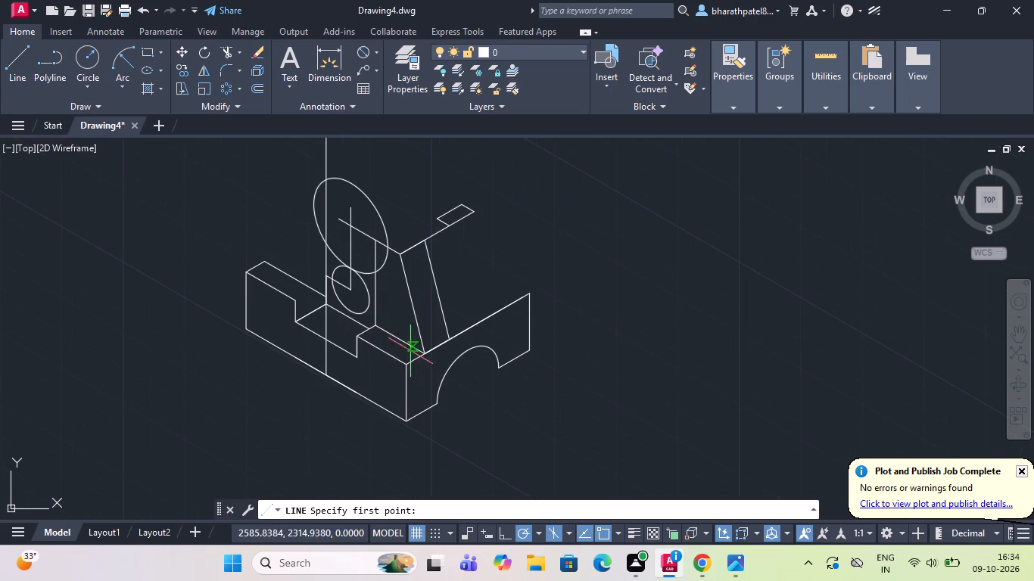
{"action": "scroll", "coordinate": [406, 351], "scroll_direction": "up", "scroll_amount": 3}
{"action": "left_click", "coordinate": [475, 368]}
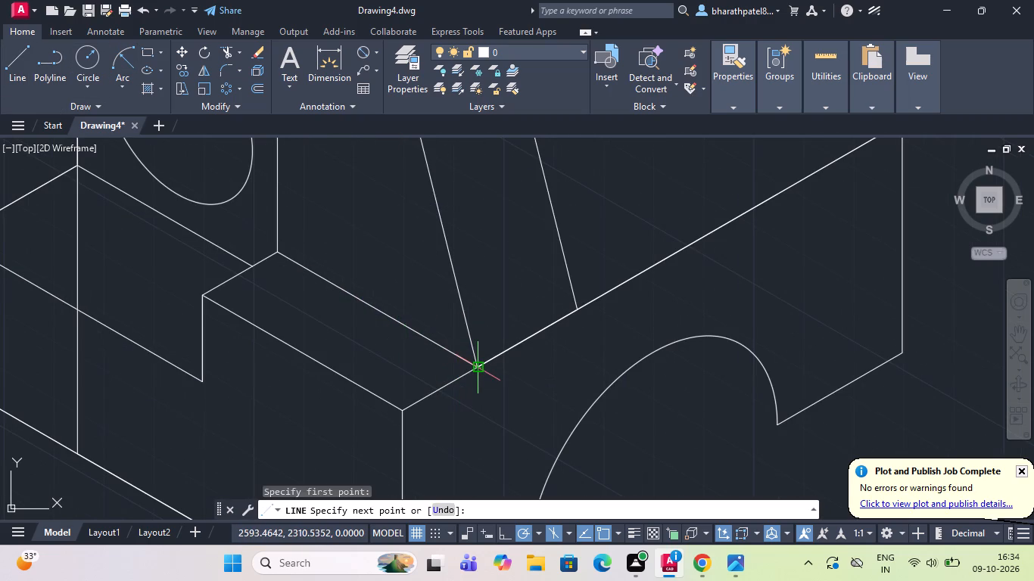
{"action": "scroll", "coordinate": [477, 368], "scroll_direction": "down", "scroll_amount": 4}
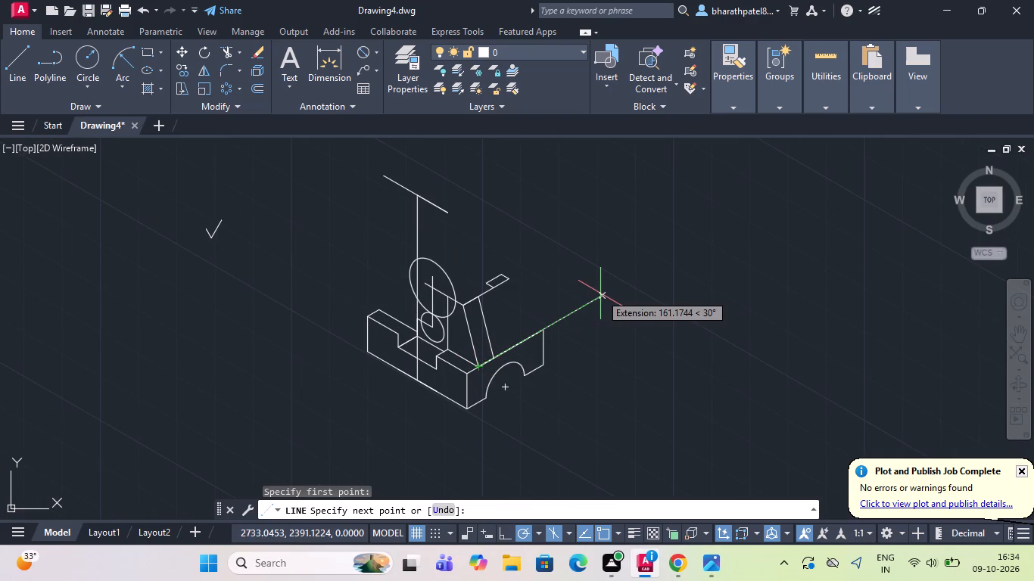
{"action": "type", "text": "60"}
{"action": "key", "text": "Return"}
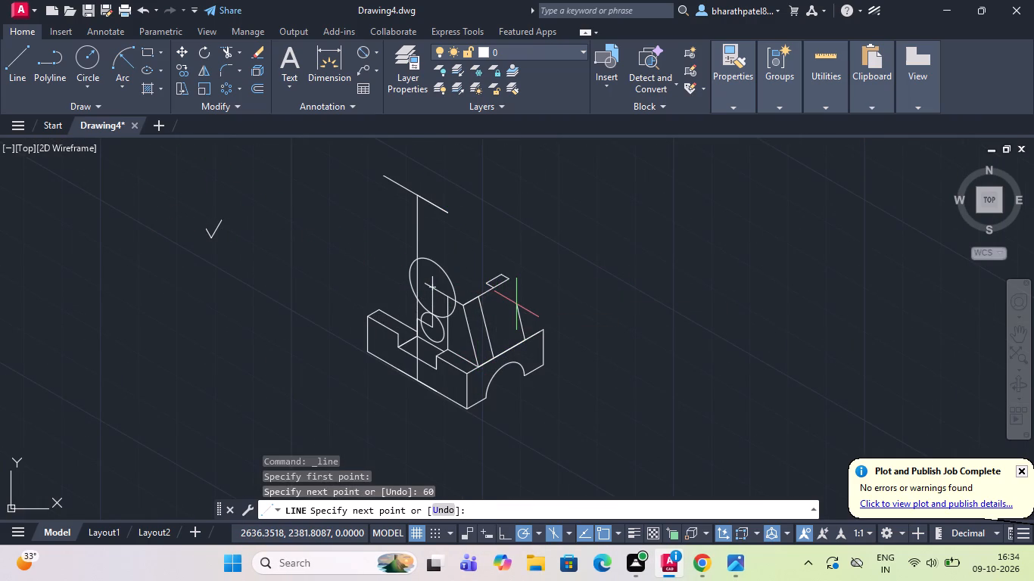
{"action": "scroll", "coordinate": [513, 304], "scroll_direction": "up", "scroll_amount": 3}
{"action": "scroll", "coordinate": [507, 303], "scroll_direction": "down", "scroll_amount": 2}
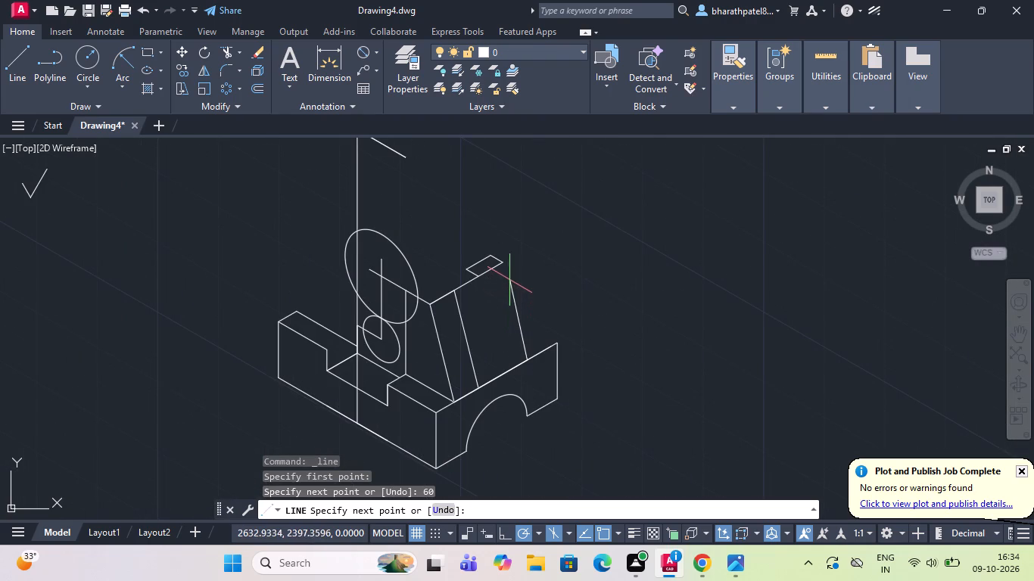
{"action": "scroll", "coordinate": [500, 260], "scroll_direction": "up", "scroll_amount": 4}
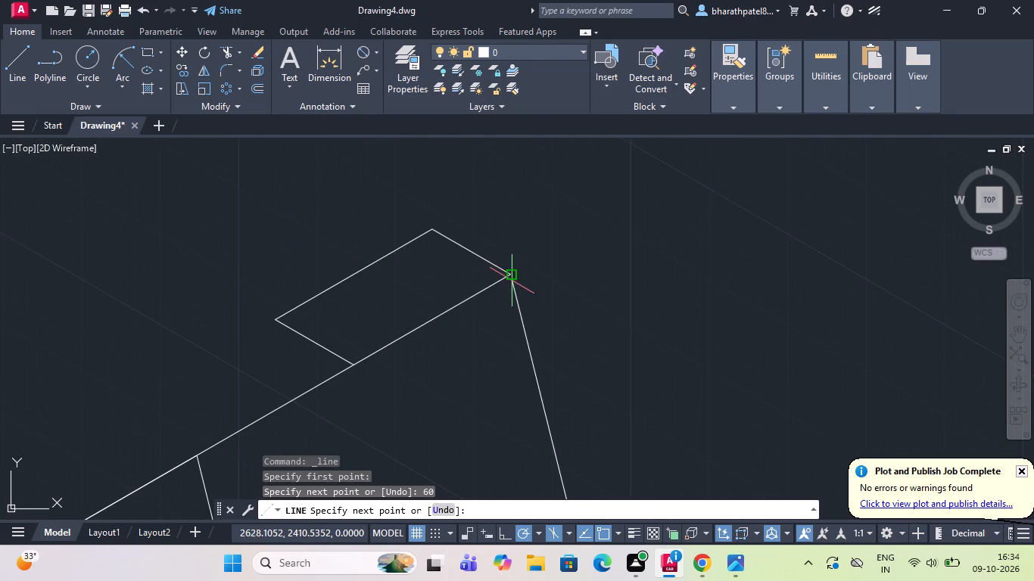
{"action": "left_click", "coordinate": [512, 279]}
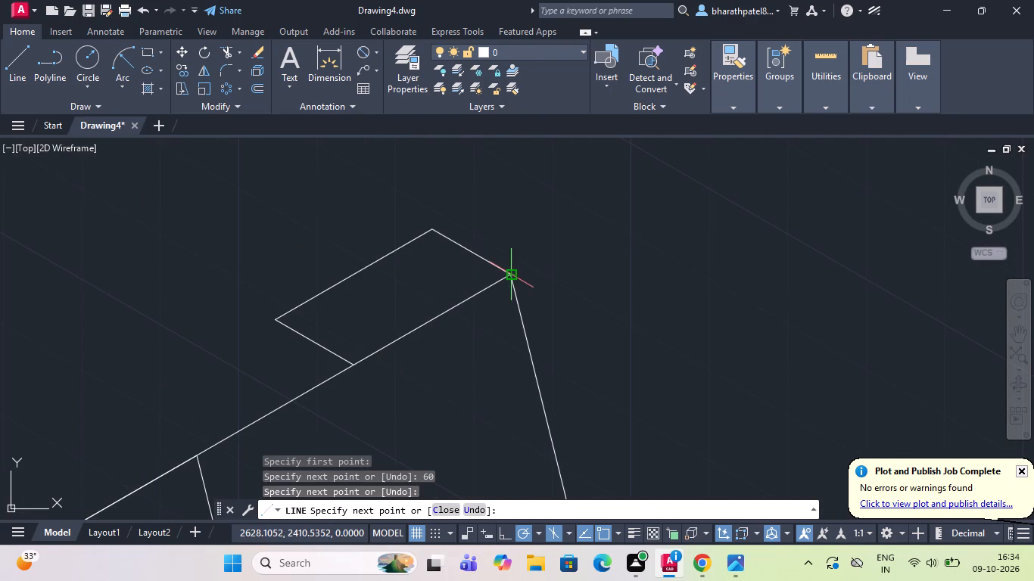
{"action": "key", "text": "Escape"}
{"action": "scroll", "coordinate": [585, 278], "scroll_direction": "down", "scroll_amount": 4}
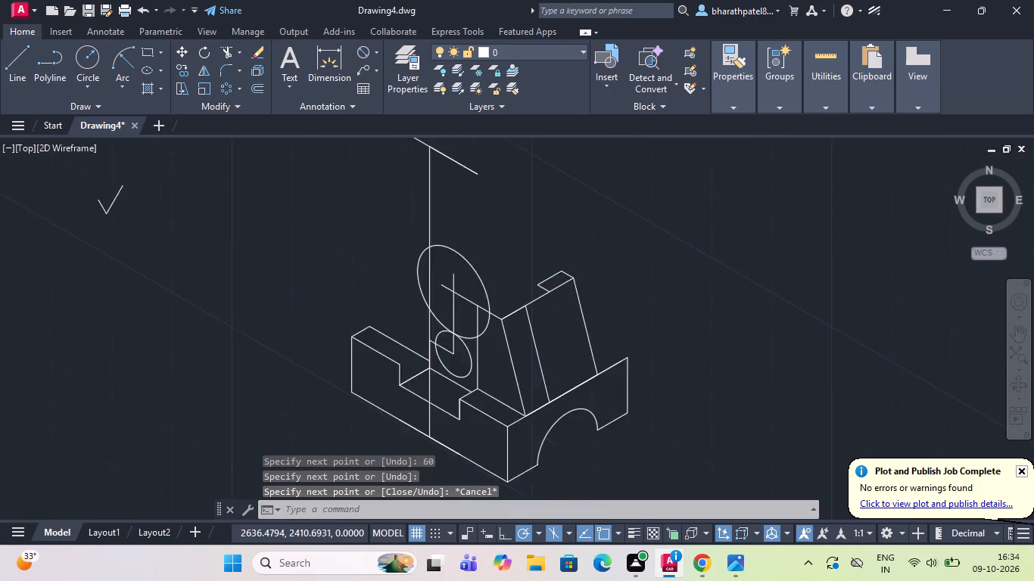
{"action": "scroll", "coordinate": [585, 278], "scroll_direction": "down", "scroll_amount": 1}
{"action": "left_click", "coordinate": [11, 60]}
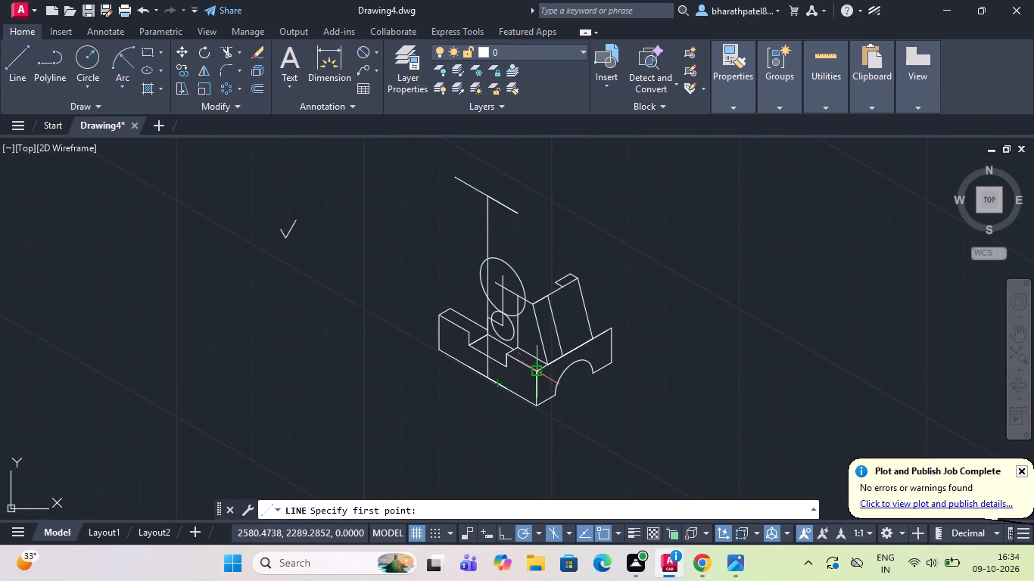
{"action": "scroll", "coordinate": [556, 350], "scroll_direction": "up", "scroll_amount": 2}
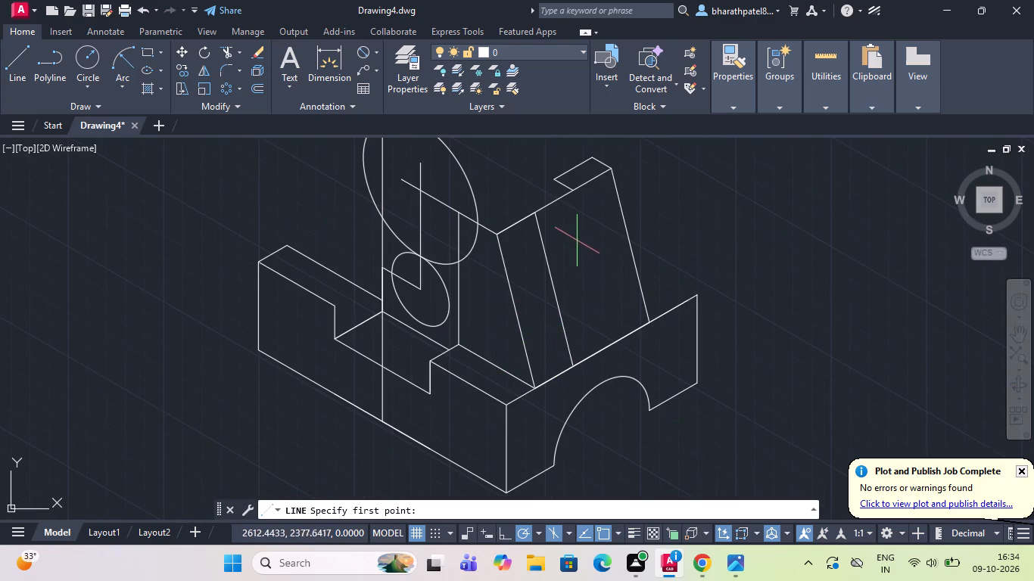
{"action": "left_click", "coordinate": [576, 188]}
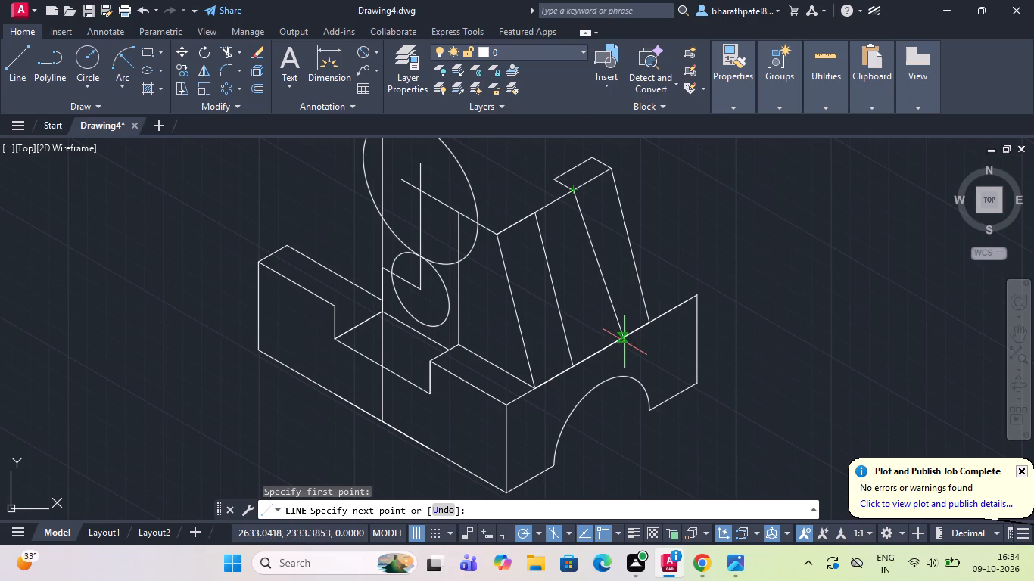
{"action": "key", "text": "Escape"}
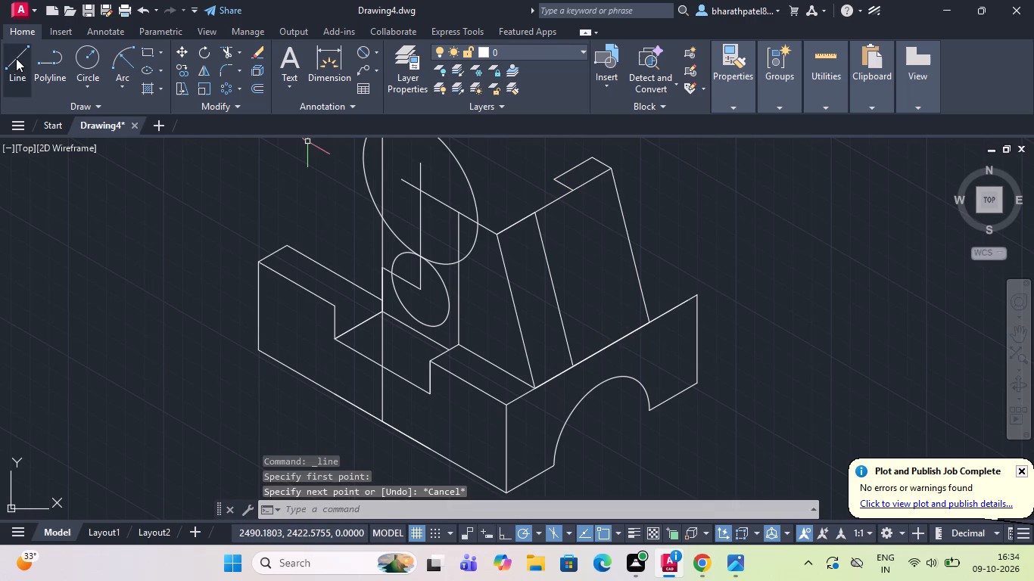
Draw a line 20 units along 210° from the far sloping line's foot, continuing up to the small tab's inner corner on the upper edge.
{"action": "left_click", "coordinate": [16, 58]}
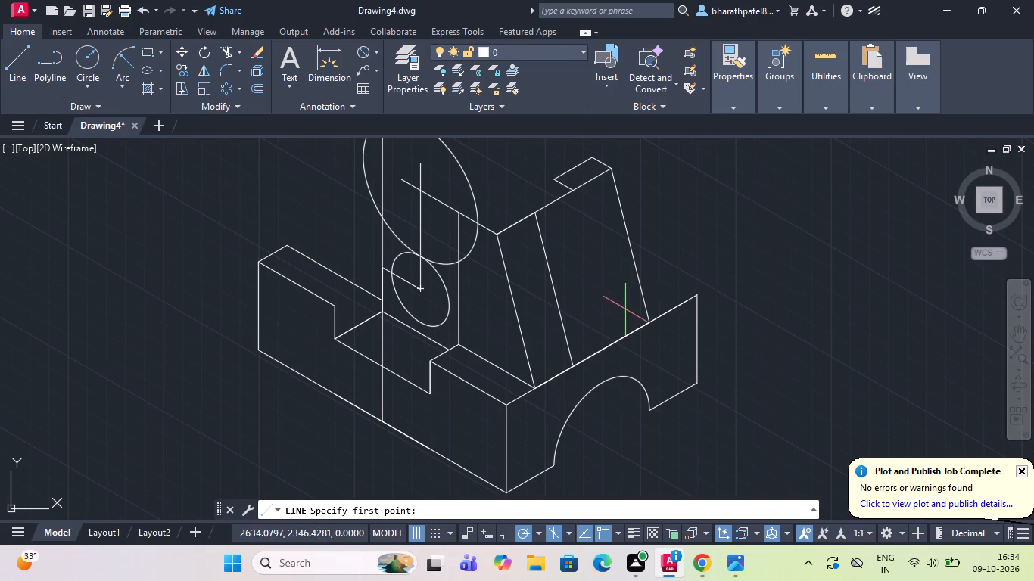
{"action": "left_click", "coordinate": [648, 323]}
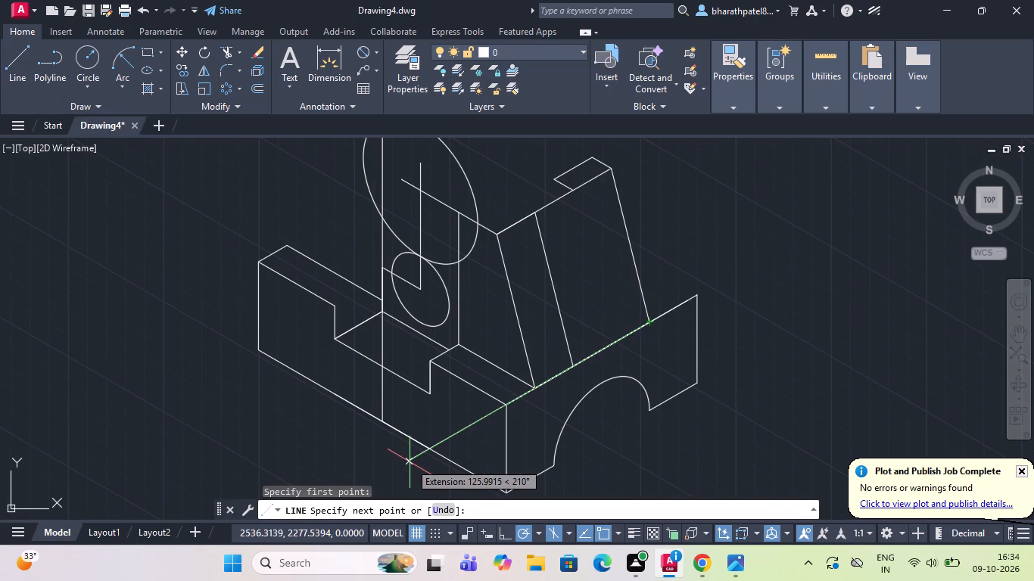
{"action": "type", "text": "20"}
{"action": "key", "text": "Return"}
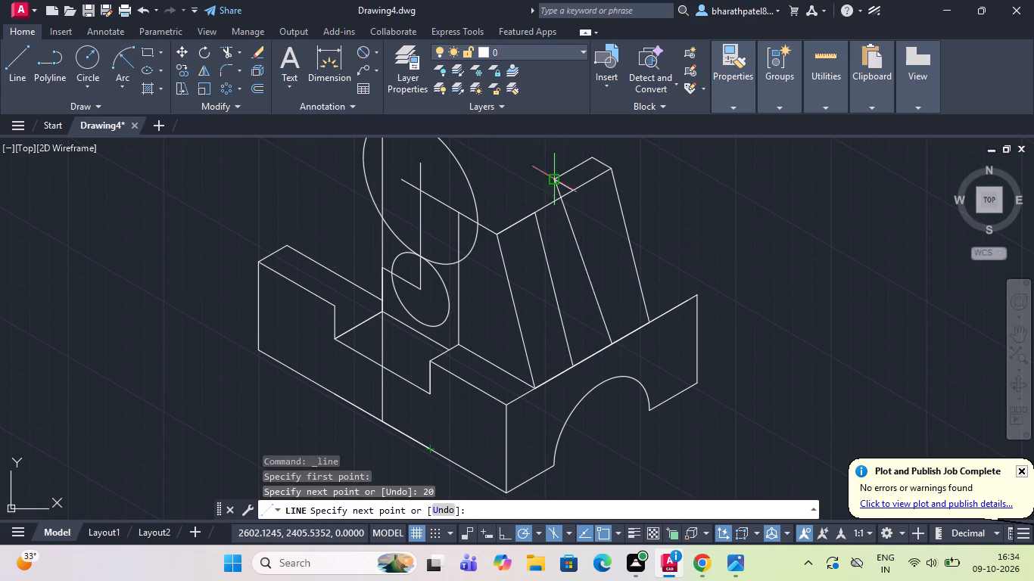
{"action": "left_click", "coordinate": [578, 194]}
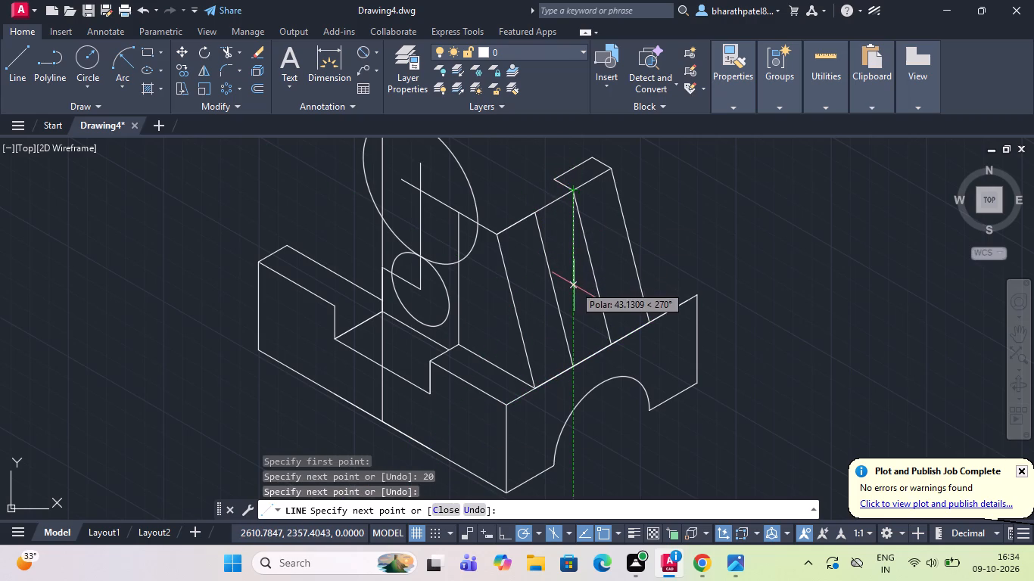
{"action": "key", "text": "Escape"}
{"action": "scroll", "coordinate": [579, 287], "scroll_direction": "down", "scroll_amount": 3}
{"action": "scroll", "coordinate": [622, 322], "scroll_direction": "up", "scroll_amount": 2}
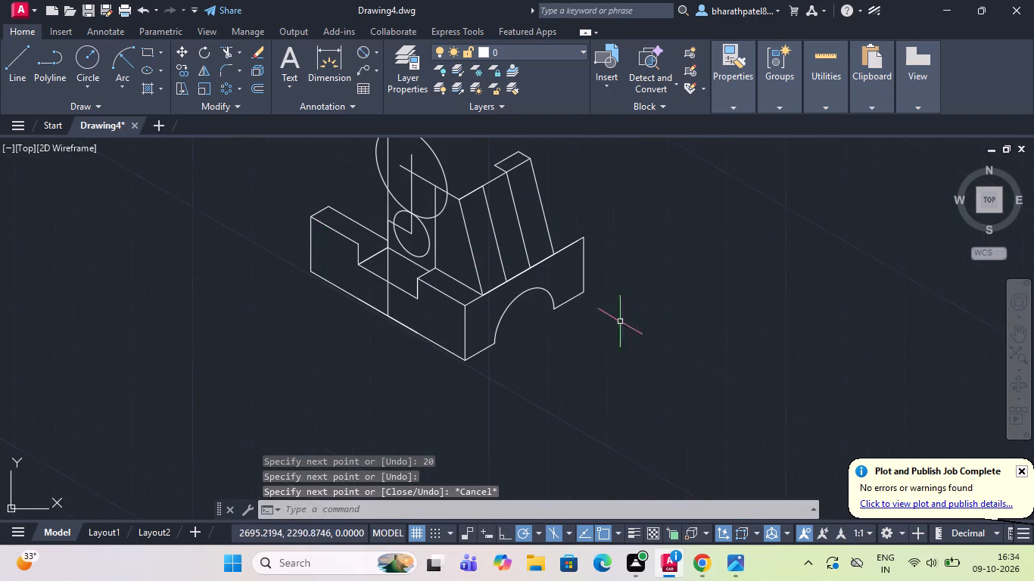
Draw a line 20 units along 30° from the block's bottom front corner, continuing about 8 units vertically downward.
{"action": "left_click", "coordinate": [20, 68]}
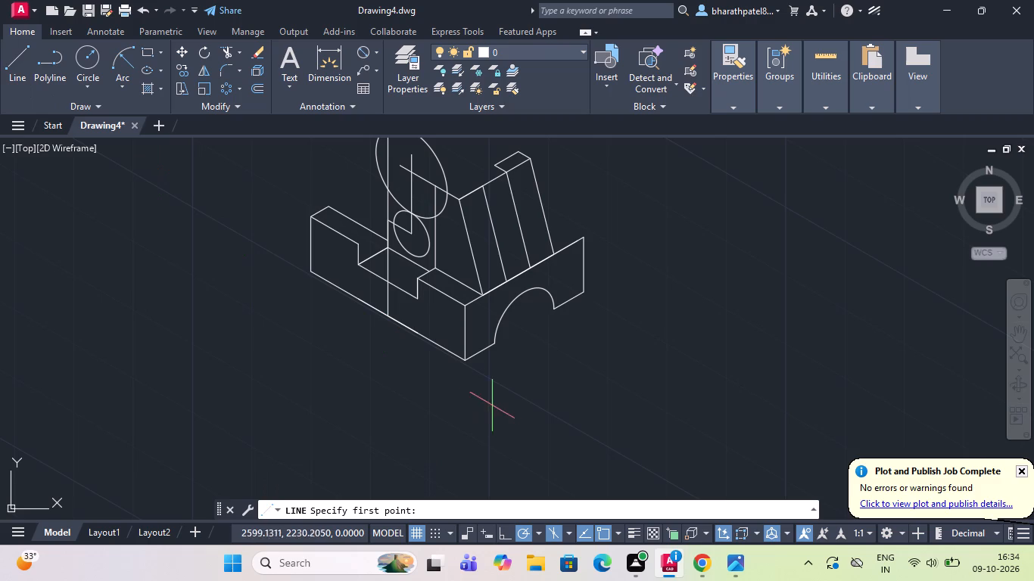
{"action": "left_click", "coordinate": [462, 364]}
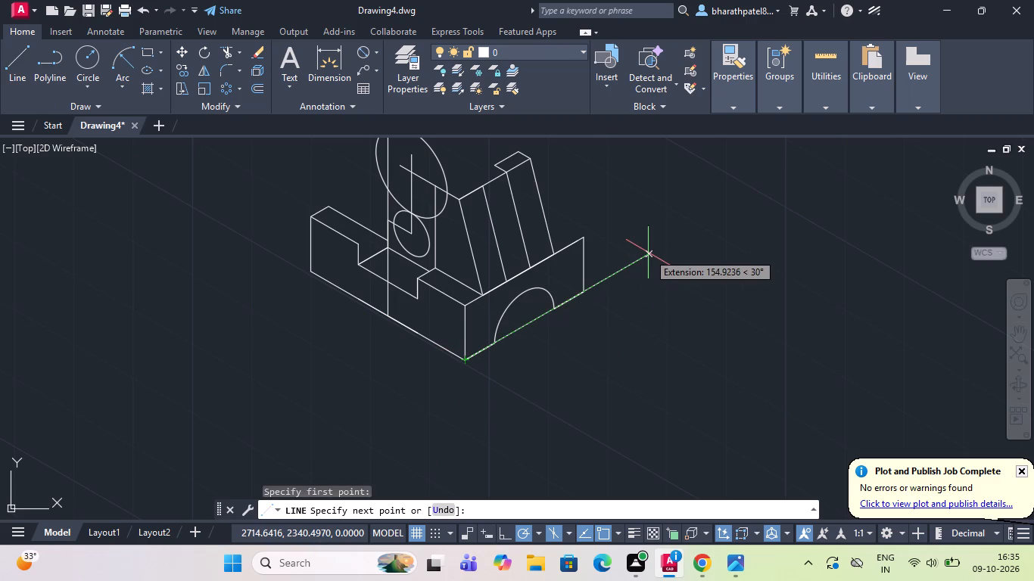
{"action": "type", "text": "20"}
{"action": "key", "text": "Return"}
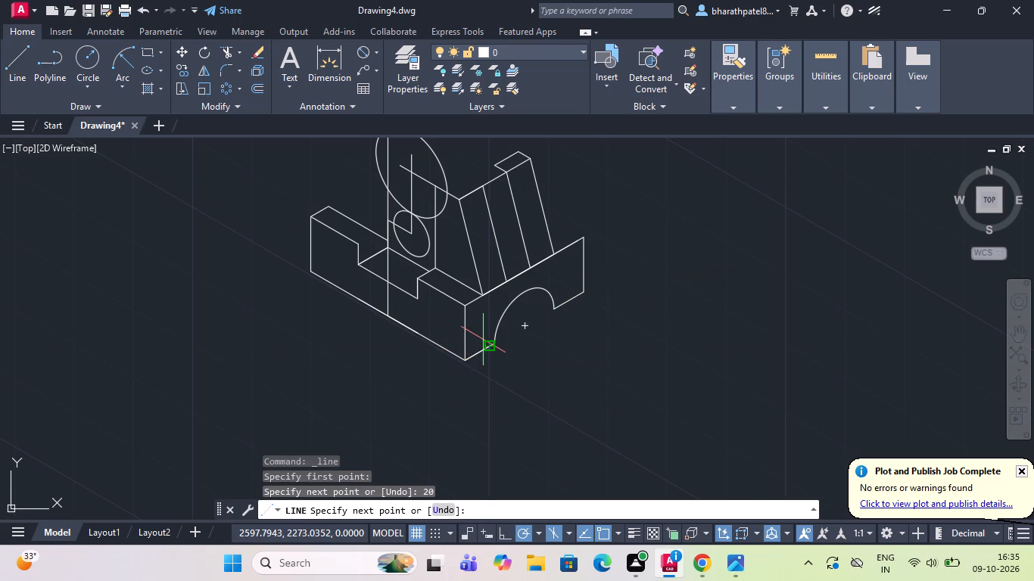
{"action": "scroll", "coordinate": [484, 340], "scroll_direction": "up", "scroll_amount": 3}
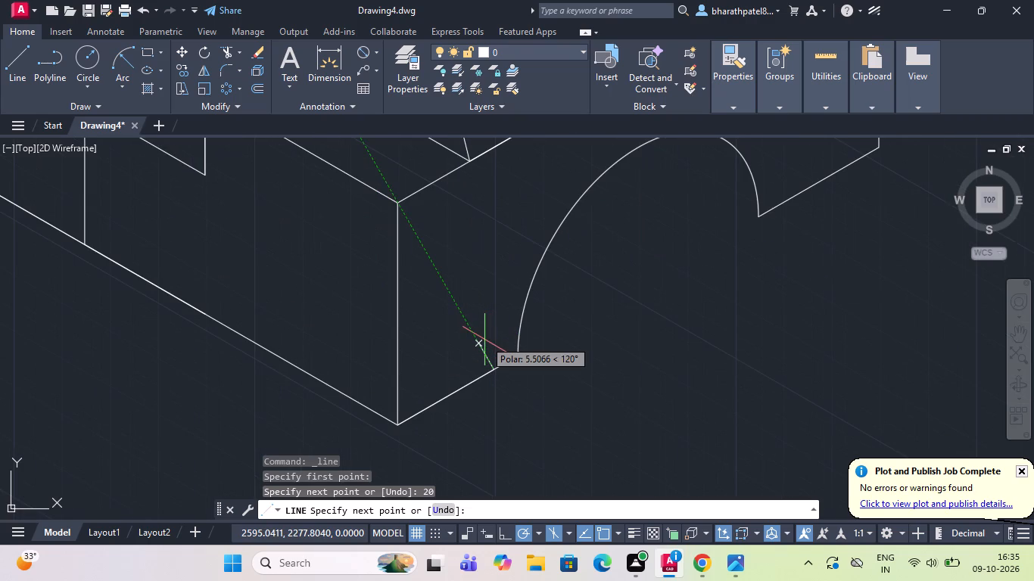
{"action": "left_click", "coordinate": [494, 412]}
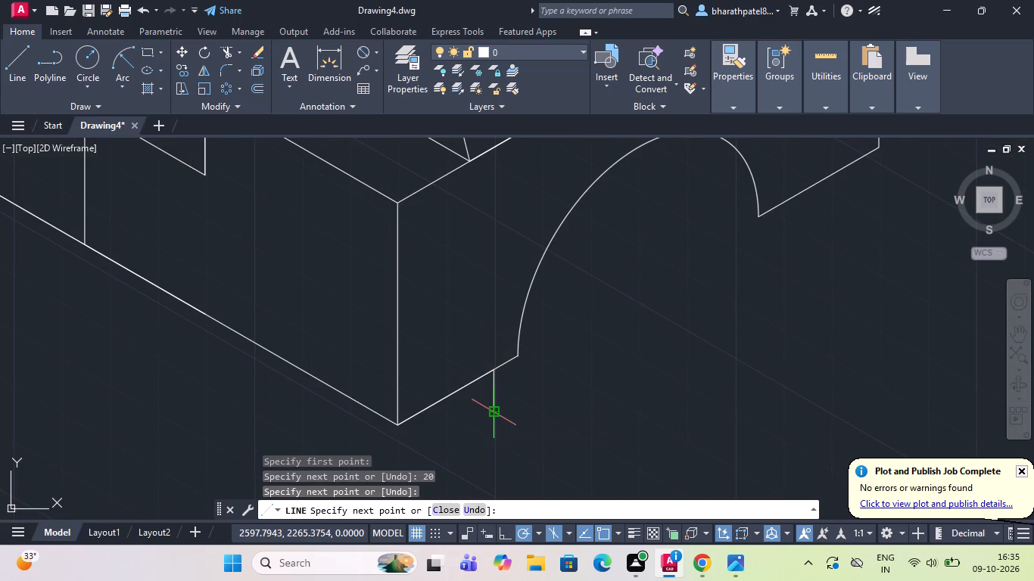
{"action": "key", "text": "Escape"}
{"action": "scroll", "coordinate": [494, 412], "scroll_direction": "down", "scroll_amount": 2}
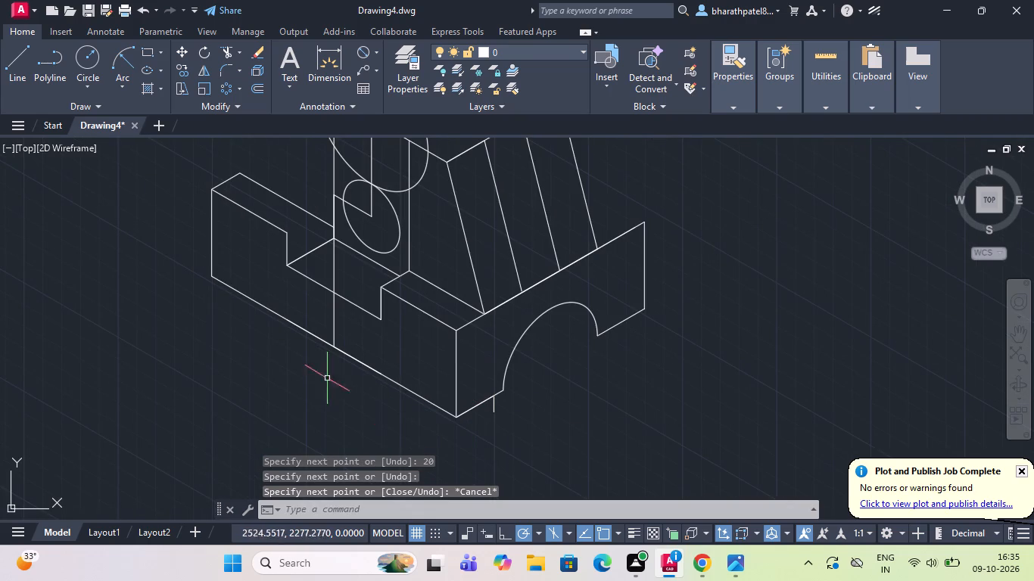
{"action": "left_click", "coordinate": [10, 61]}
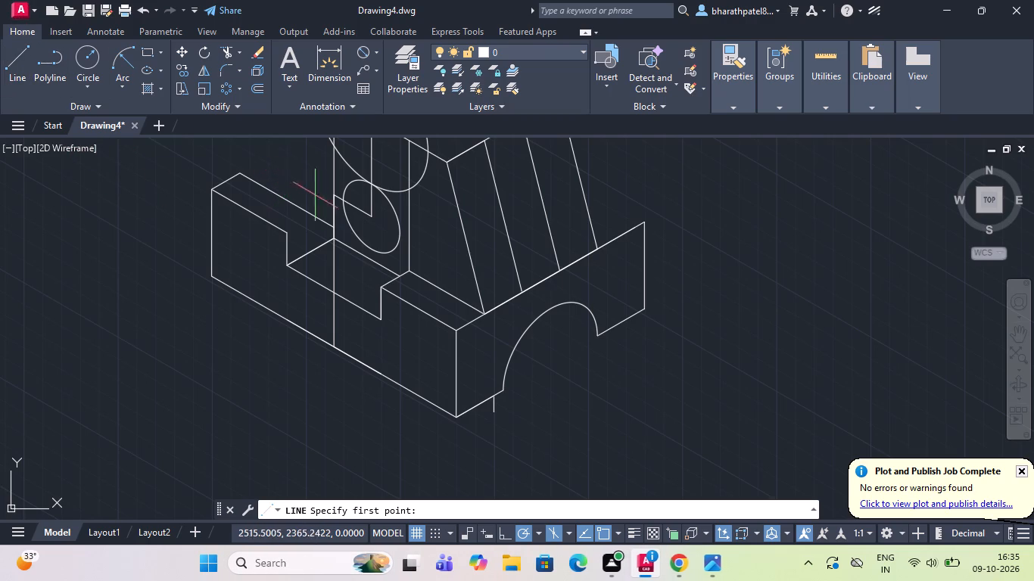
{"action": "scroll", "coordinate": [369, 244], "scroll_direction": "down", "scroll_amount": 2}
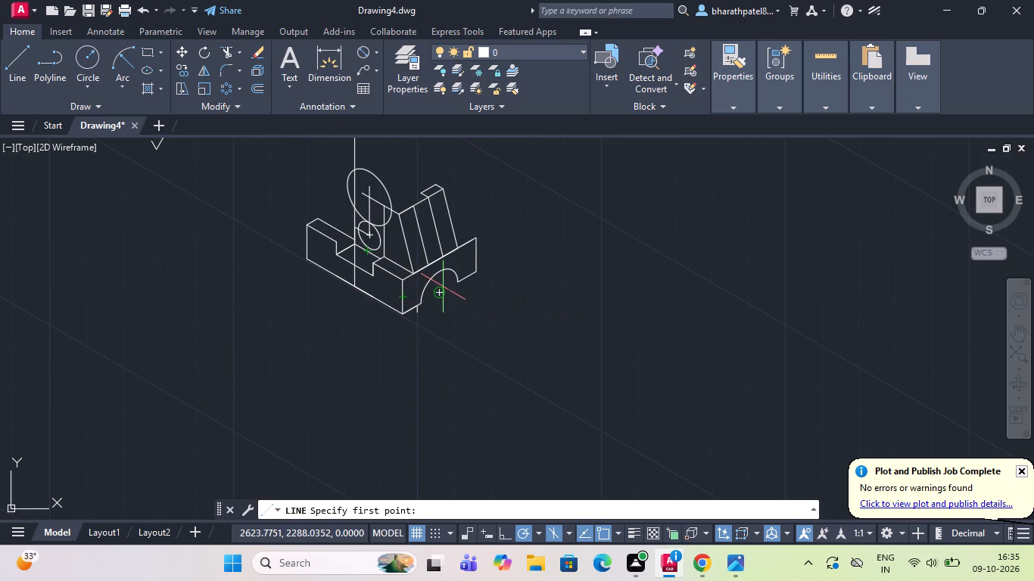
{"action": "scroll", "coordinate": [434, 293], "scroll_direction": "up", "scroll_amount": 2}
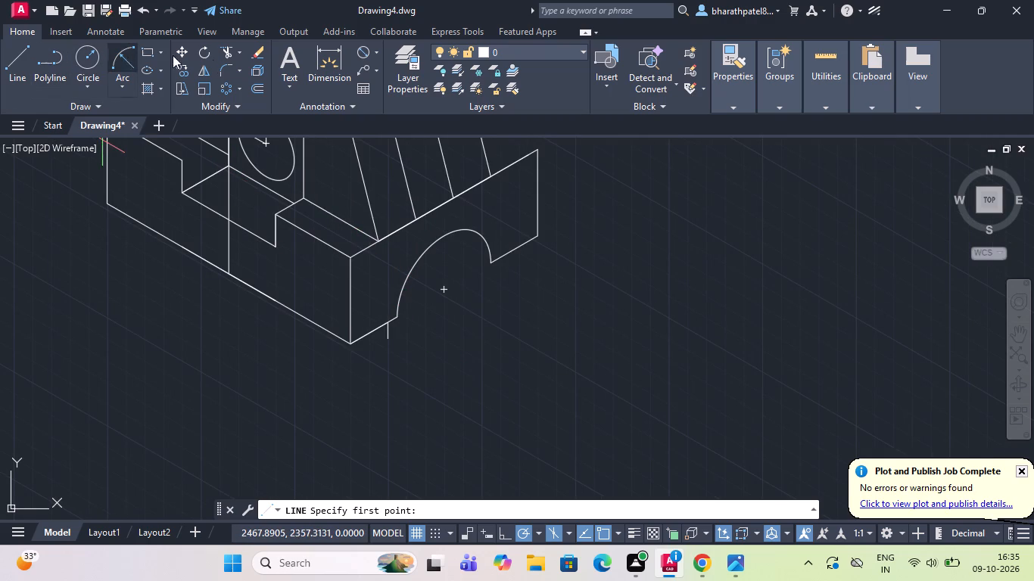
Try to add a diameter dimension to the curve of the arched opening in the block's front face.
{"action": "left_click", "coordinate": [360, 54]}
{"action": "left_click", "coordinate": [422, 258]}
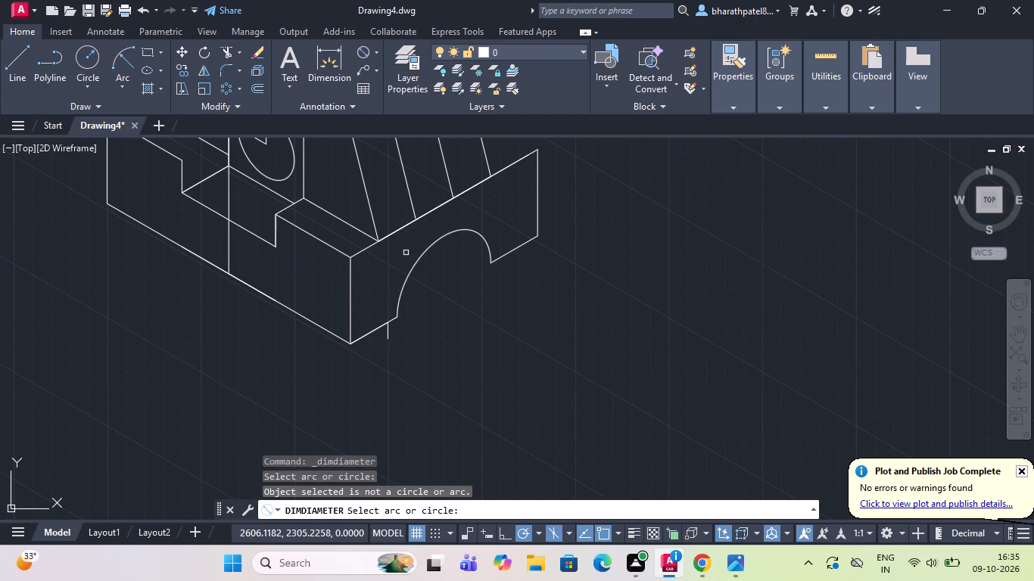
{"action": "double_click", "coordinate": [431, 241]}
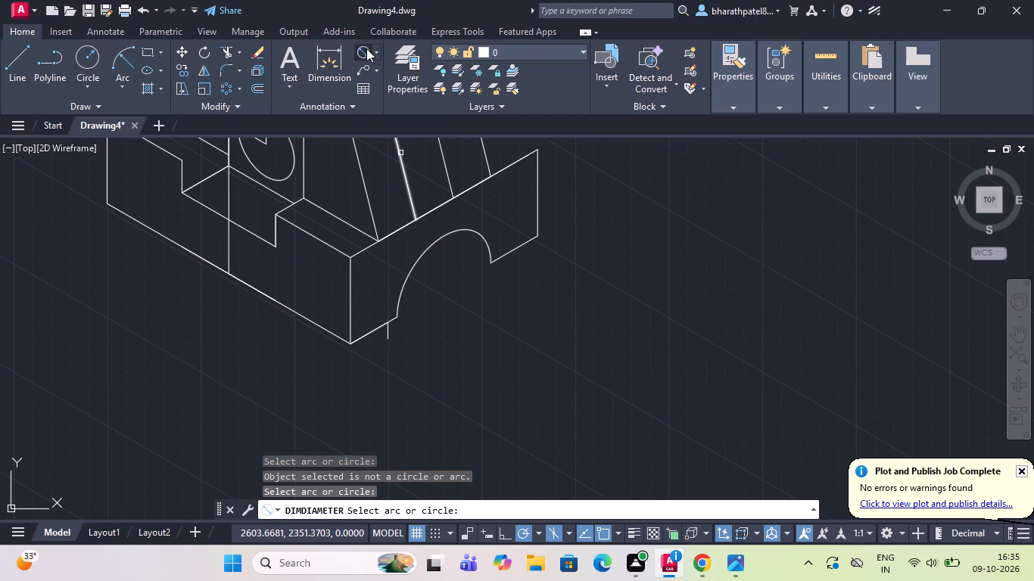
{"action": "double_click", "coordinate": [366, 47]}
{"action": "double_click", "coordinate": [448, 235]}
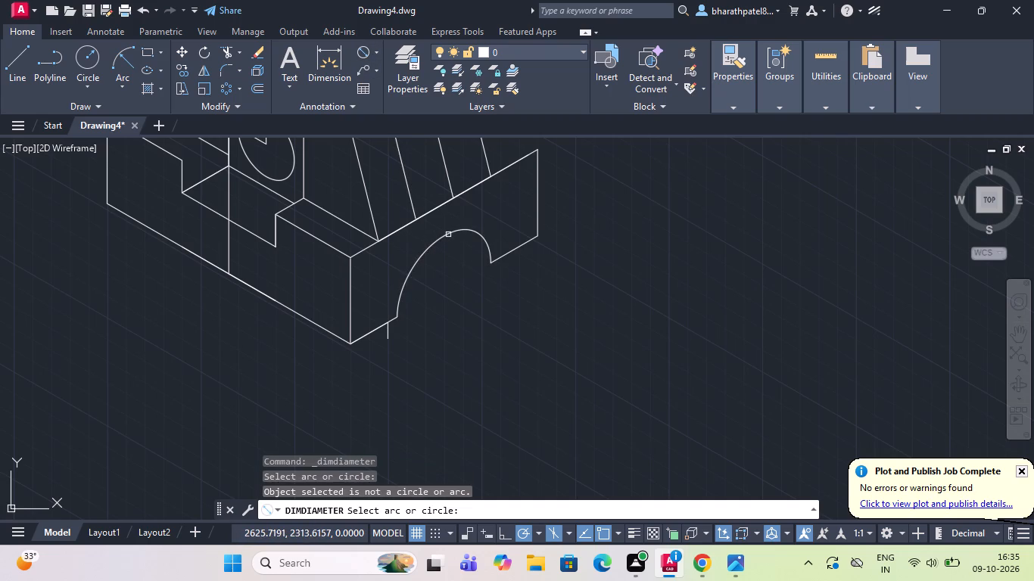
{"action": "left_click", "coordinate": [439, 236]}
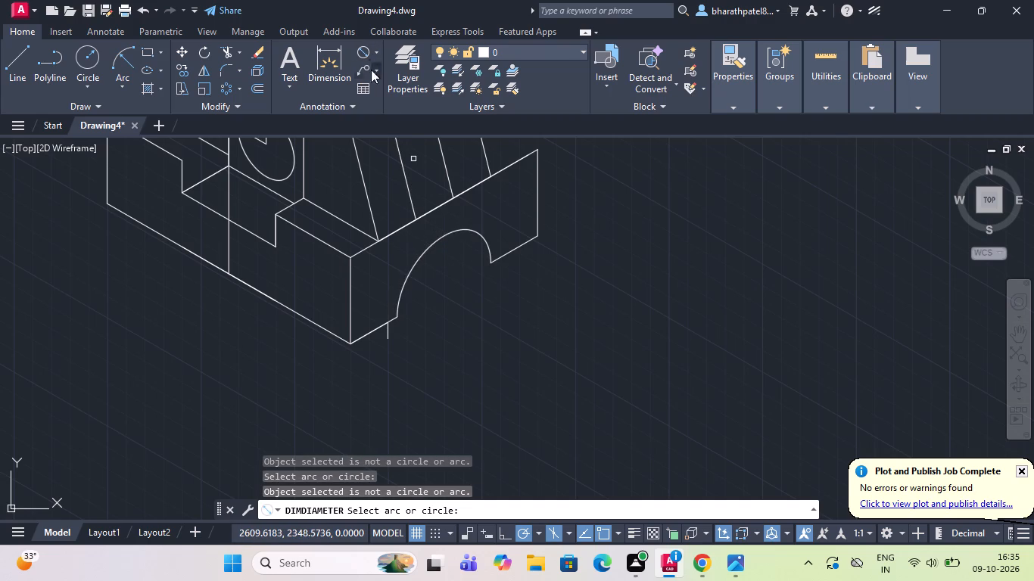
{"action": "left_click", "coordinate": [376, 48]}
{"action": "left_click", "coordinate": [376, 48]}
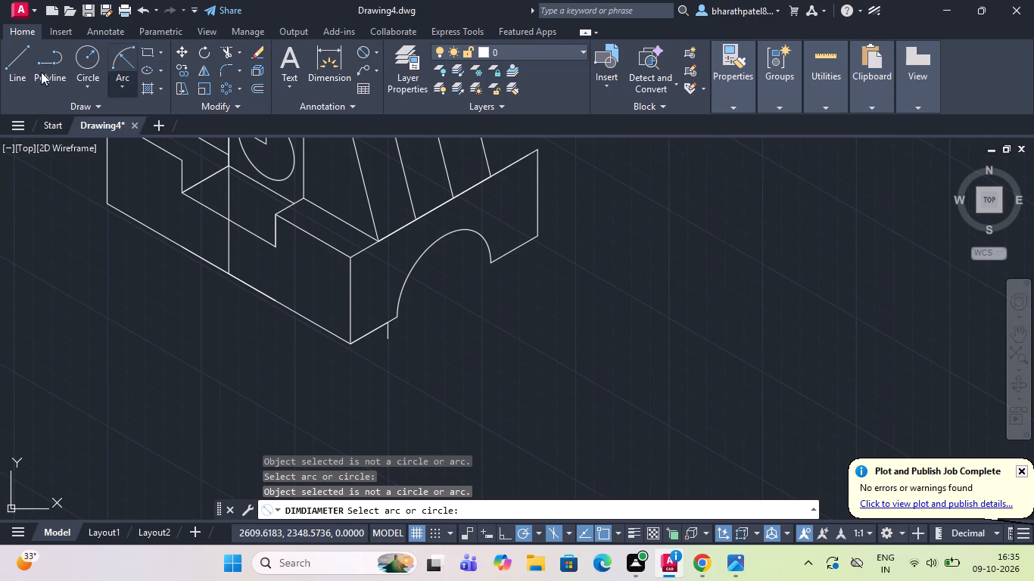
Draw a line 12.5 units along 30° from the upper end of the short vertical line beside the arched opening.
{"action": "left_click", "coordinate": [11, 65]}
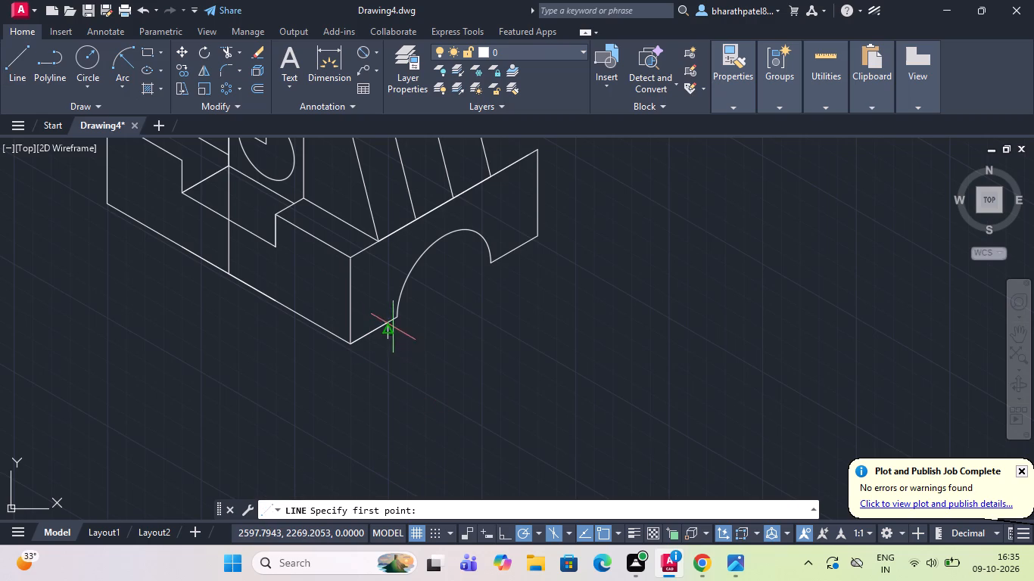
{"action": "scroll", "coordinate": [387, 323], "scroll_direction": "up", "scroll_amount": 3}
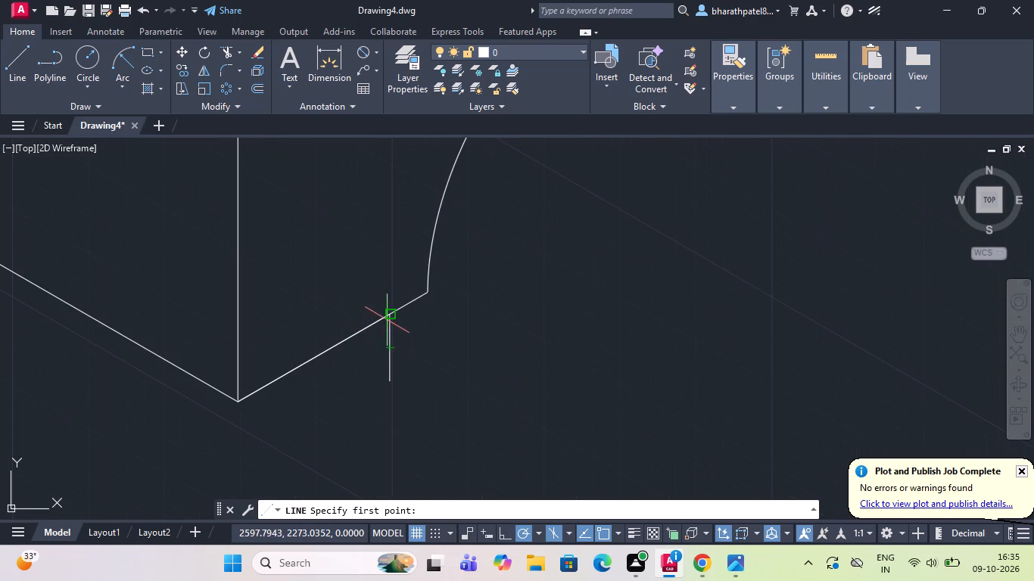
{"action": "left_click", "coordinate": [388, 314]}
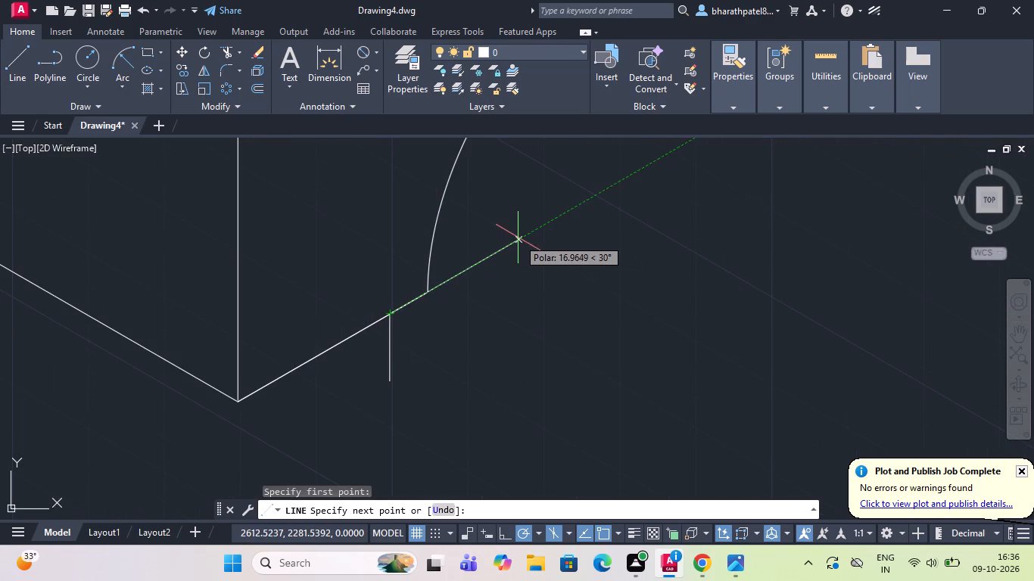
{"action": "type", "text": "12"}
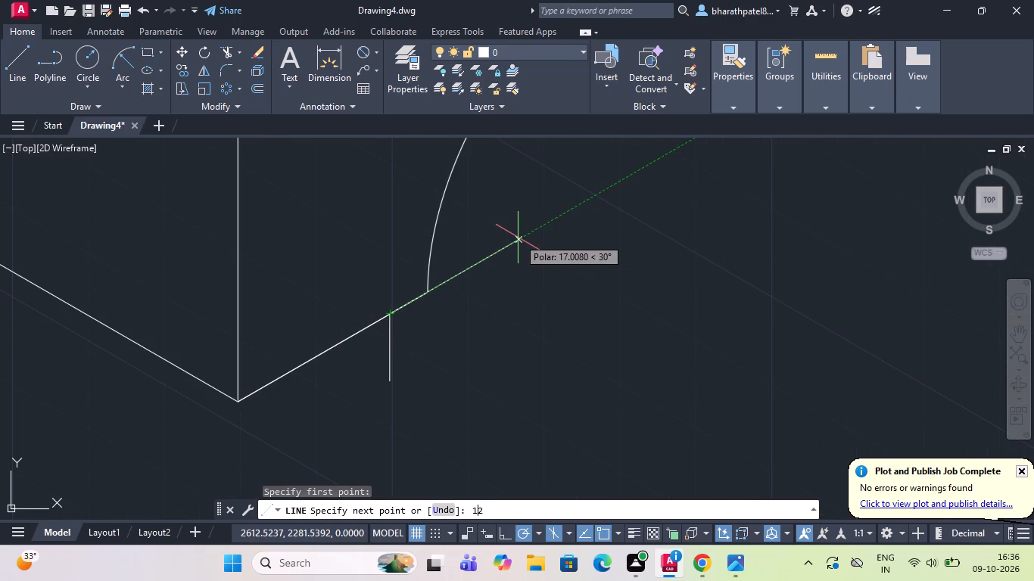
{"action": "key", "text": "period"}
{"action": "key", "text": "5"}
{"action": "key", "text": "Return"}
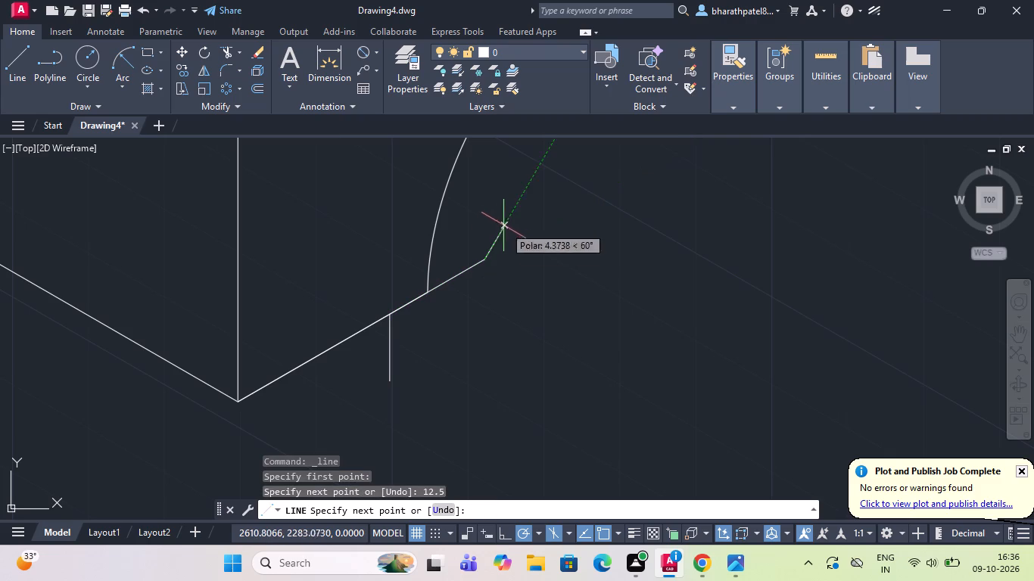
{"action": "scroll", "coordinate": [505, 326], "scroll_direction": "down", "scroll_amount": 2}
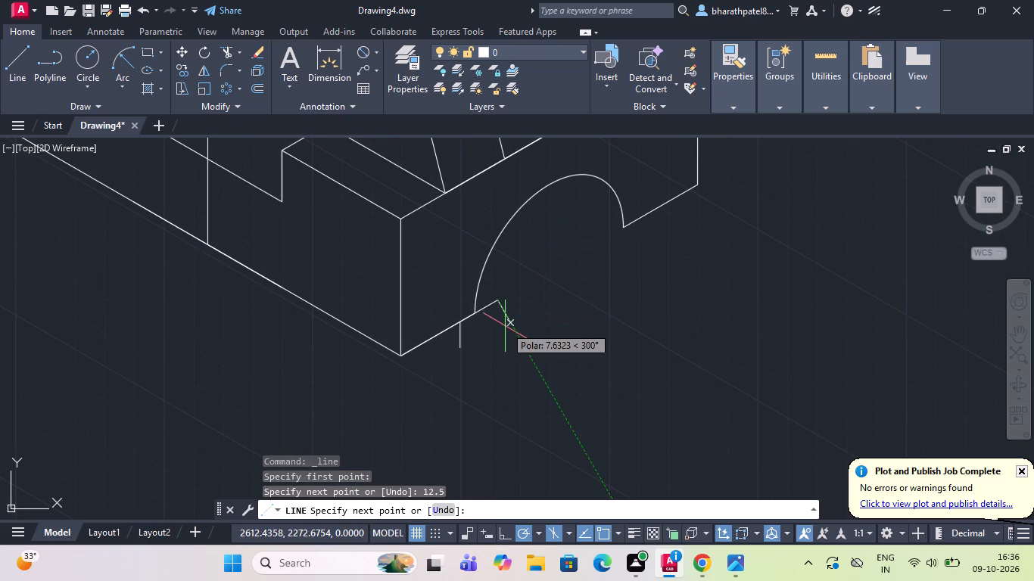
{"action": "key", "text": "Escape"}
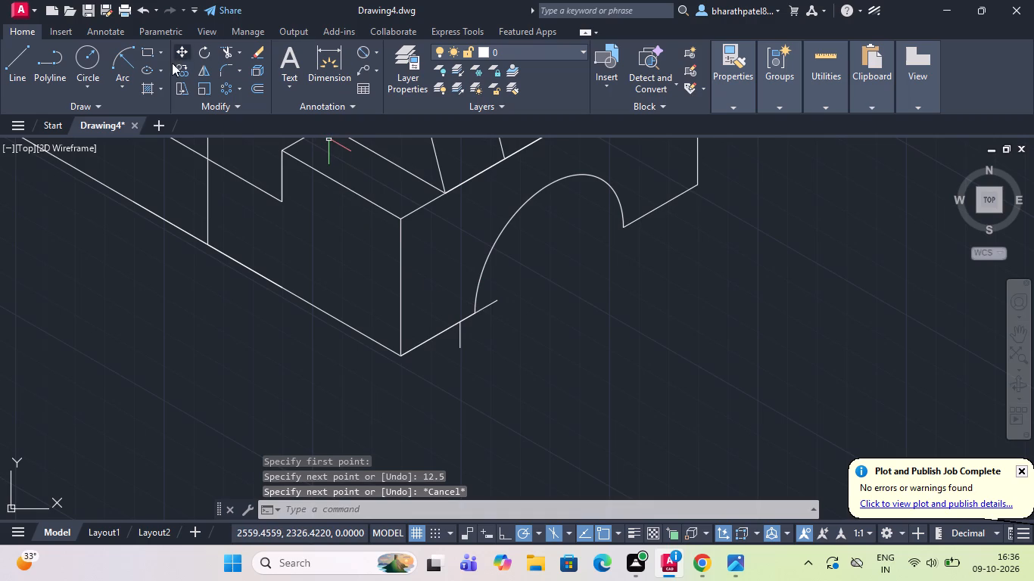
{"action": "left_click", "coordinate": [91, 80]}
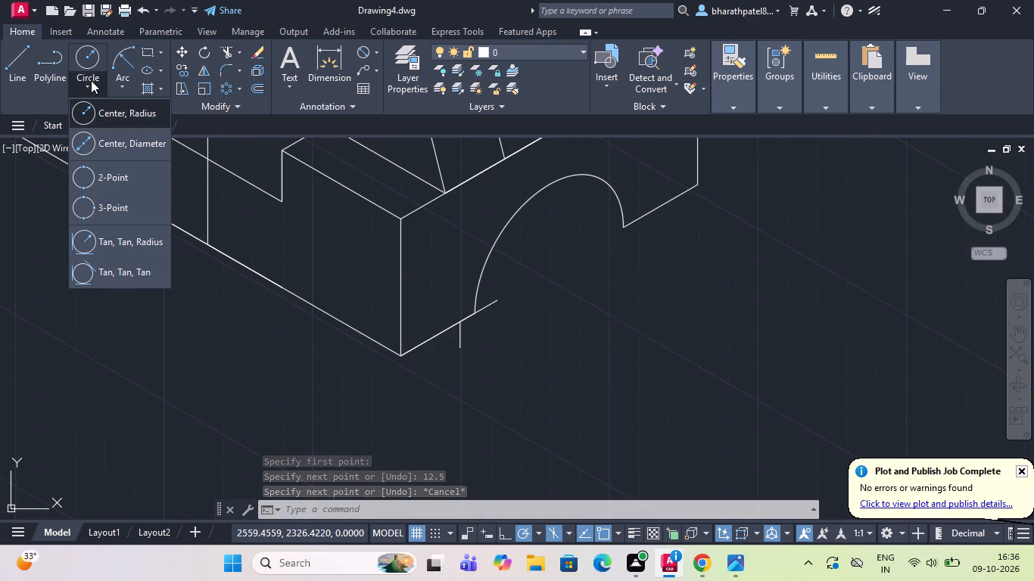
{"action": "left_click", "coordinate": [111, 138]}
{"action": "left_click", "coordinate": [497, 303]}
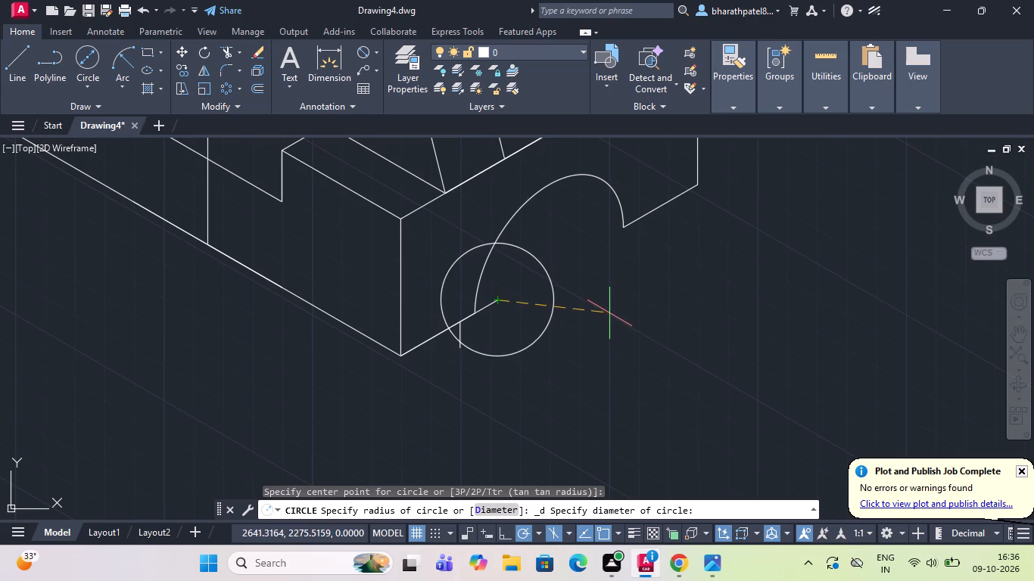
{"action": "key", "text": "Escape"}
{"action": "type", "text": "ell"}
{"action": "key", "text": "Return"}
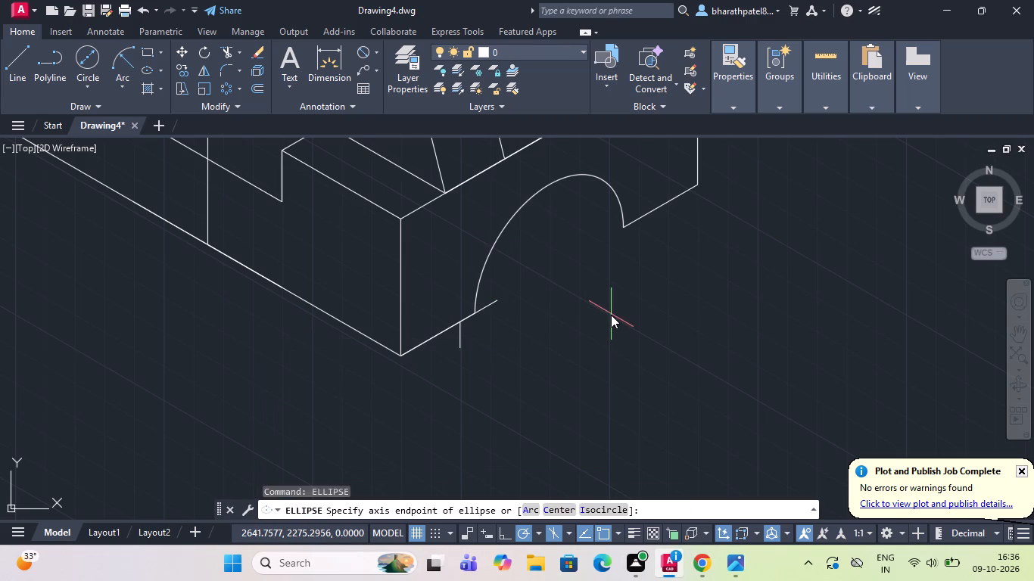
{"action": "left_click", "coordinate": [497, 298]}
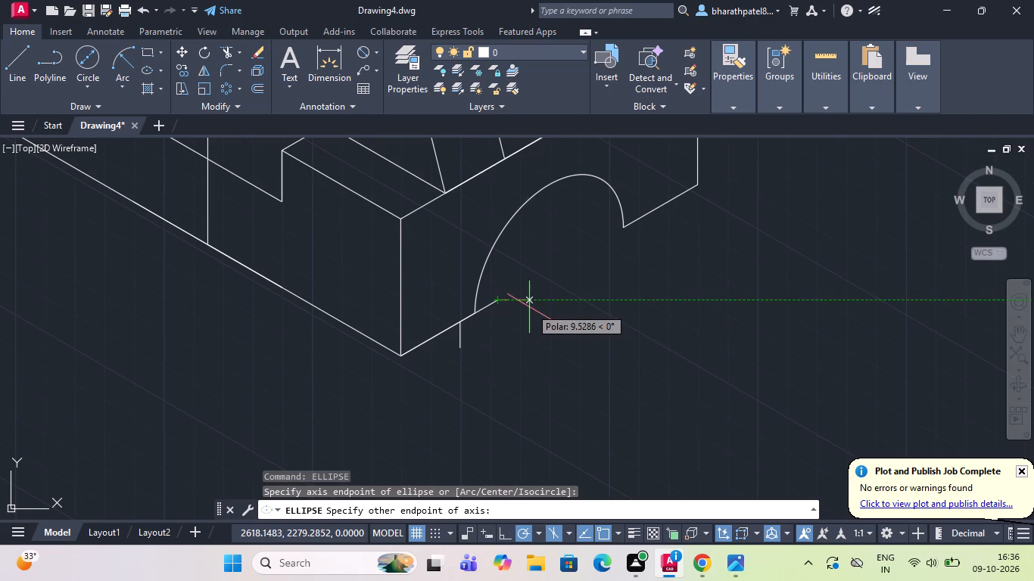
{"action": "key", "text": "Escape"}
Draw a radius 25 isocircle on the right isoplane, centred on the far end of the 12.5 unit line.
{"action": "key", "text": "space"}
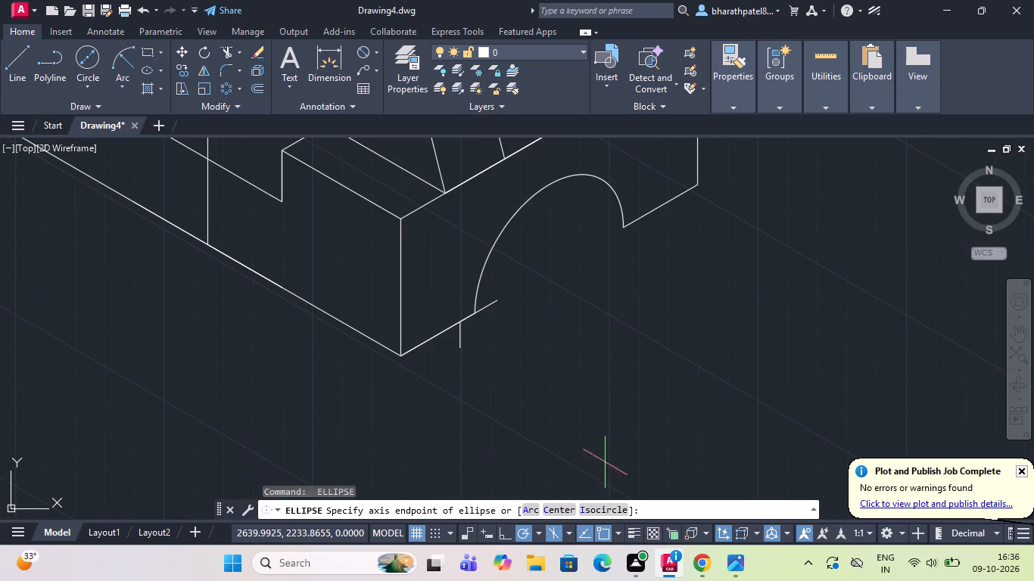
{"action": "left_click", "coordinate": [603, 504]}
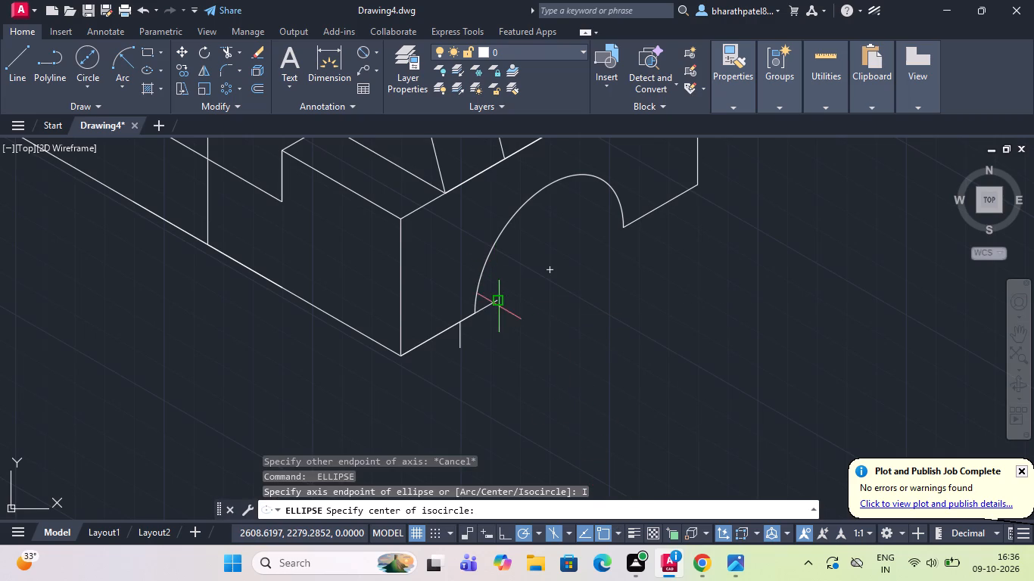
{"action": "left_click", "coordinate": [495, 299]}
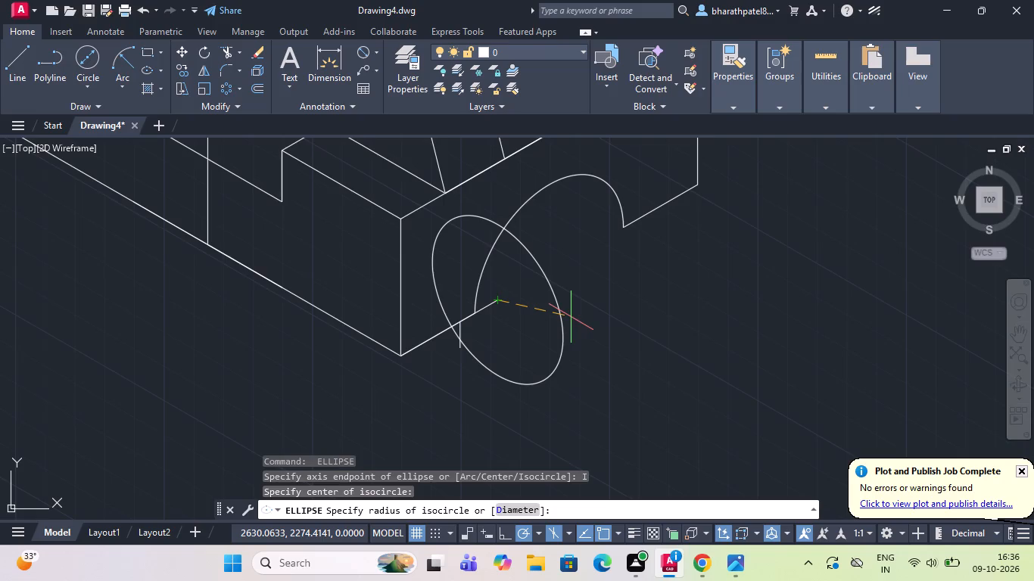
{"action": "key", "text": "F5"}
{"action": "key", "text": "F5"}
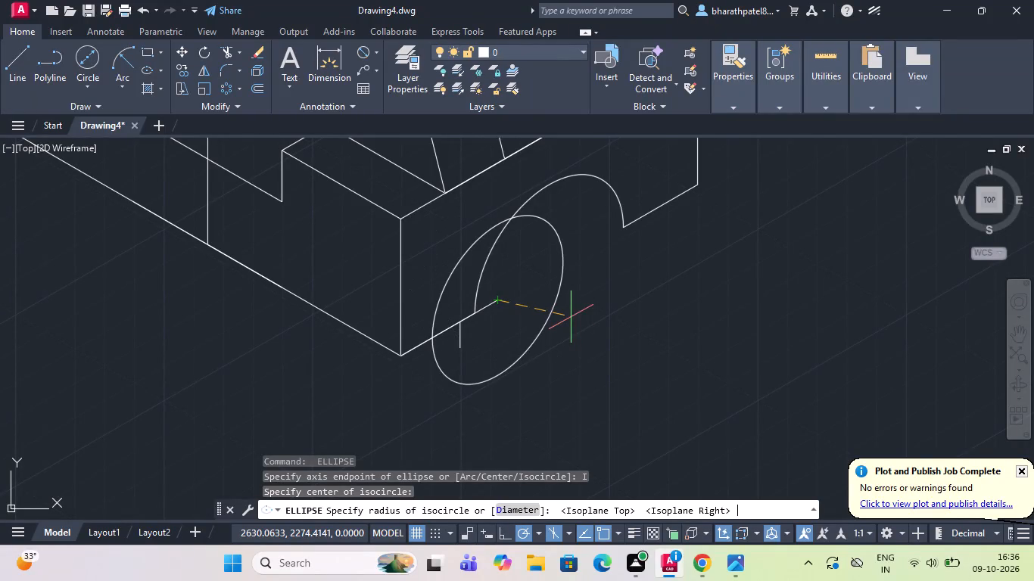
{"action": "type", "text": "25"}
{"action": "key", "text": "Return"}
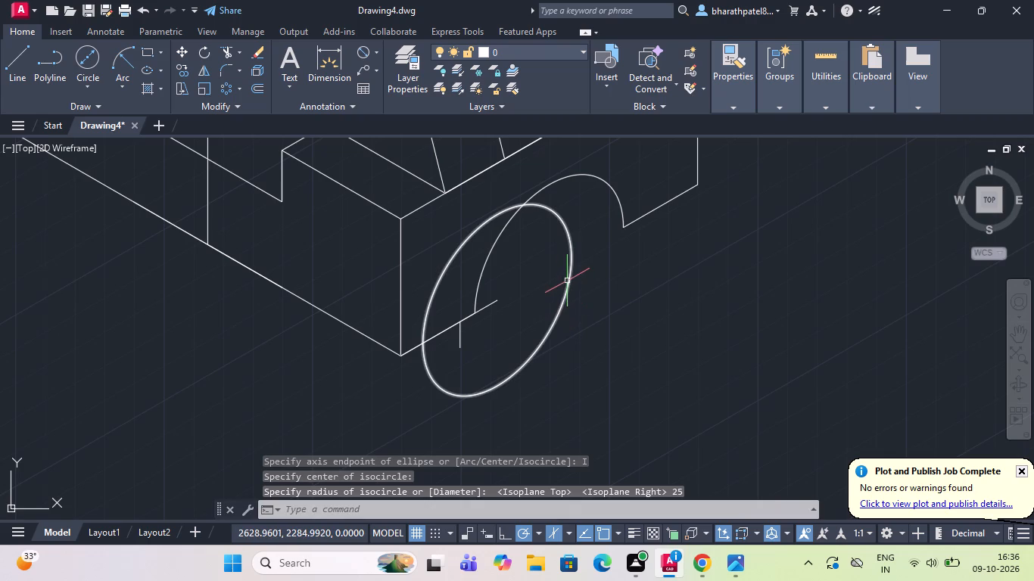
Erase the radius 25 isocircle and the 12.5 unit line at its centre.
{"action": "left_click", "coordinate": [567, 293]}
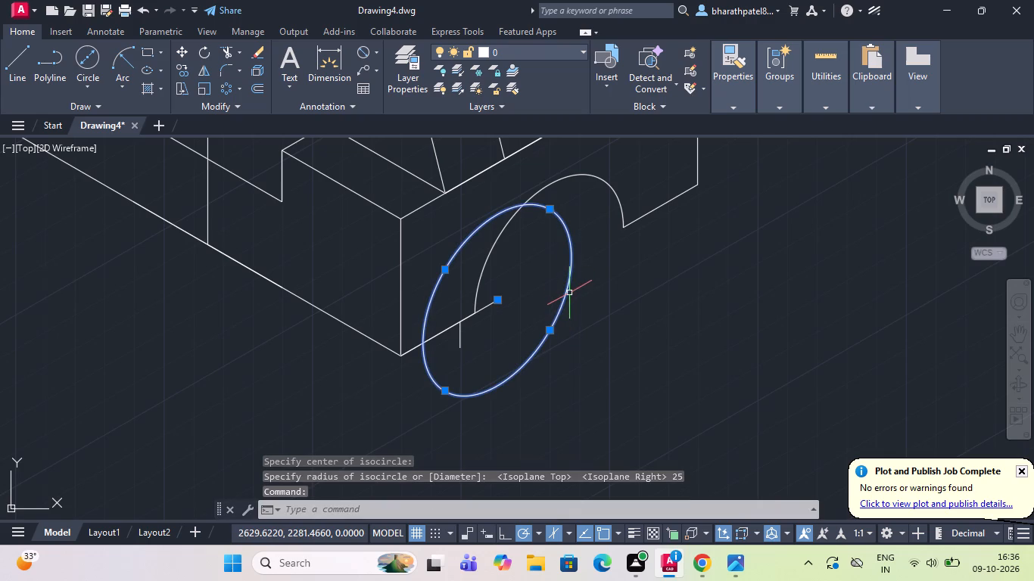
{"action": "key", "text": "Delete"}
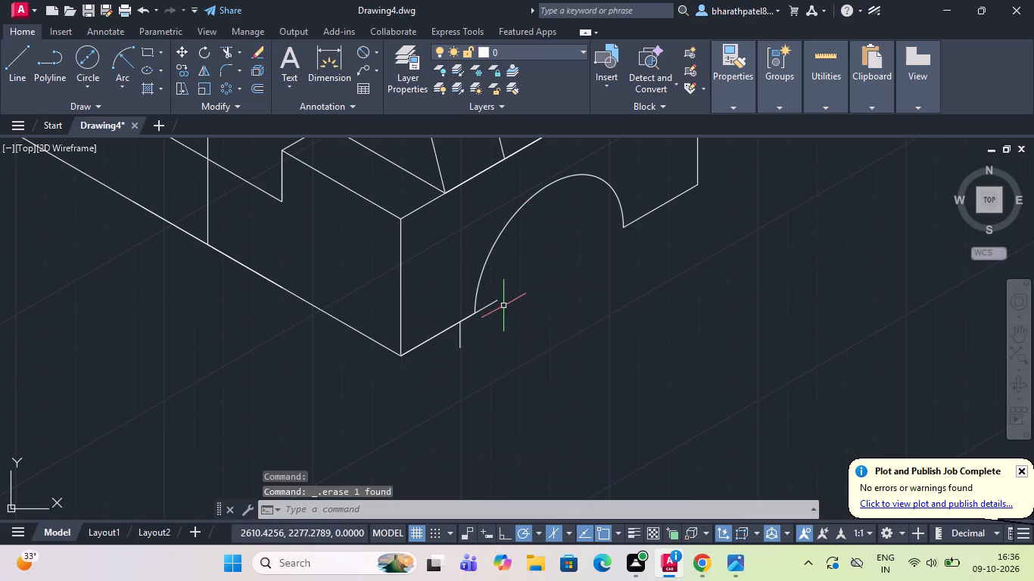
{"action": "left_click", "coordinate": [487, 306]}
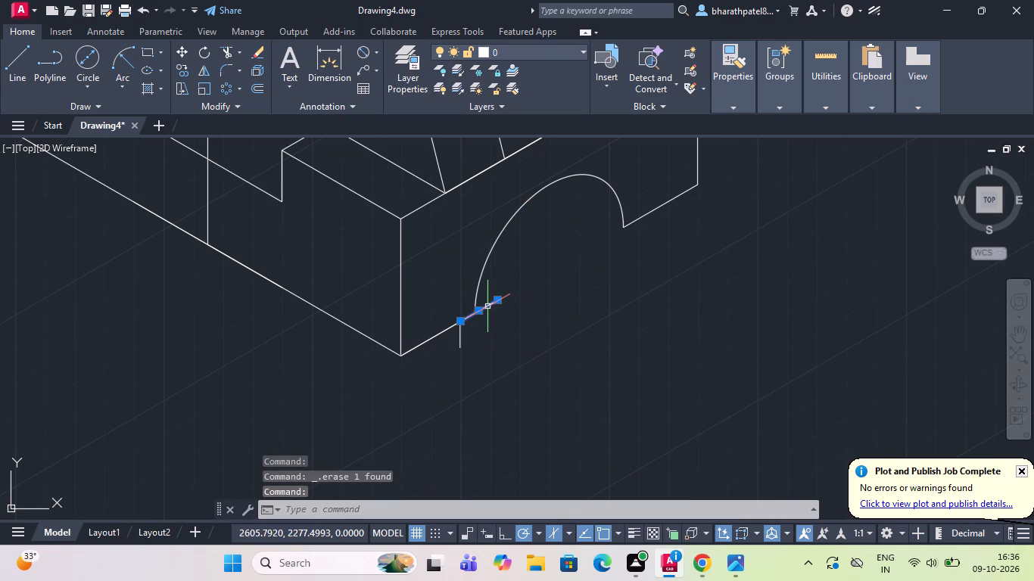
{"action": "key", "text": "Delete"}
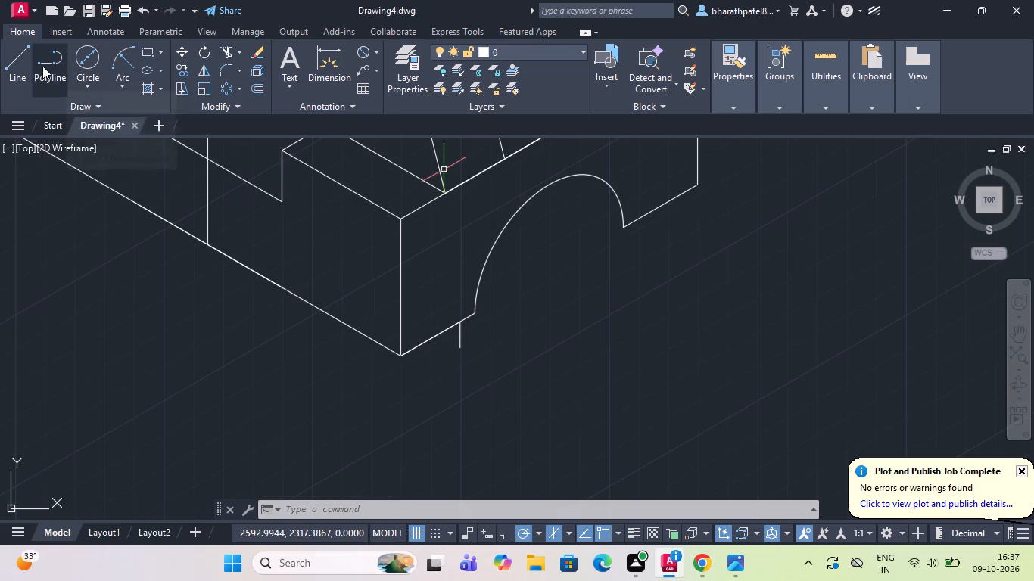
Draw a line 25 units along 30° from the upper end of the short vertical line beside the arched opening.
{"action": "left_click", "coordinate": [19, 64]}
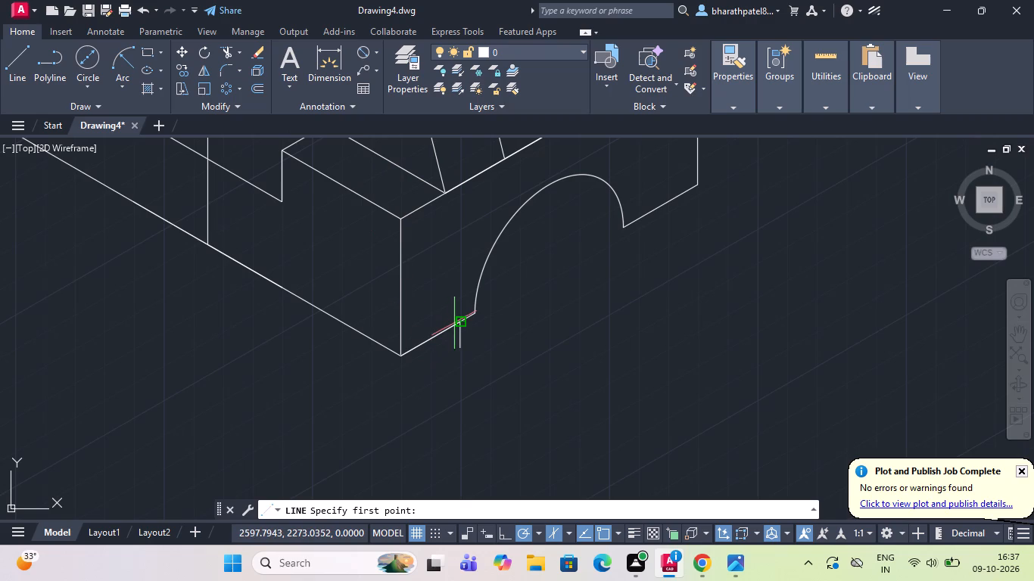
{"action": "scroll", "coordinate": [462, 321], "scroll_direction": "up", "scroll_amount": 3}
{"action": "left_click", "coordinate": [447, 325]}
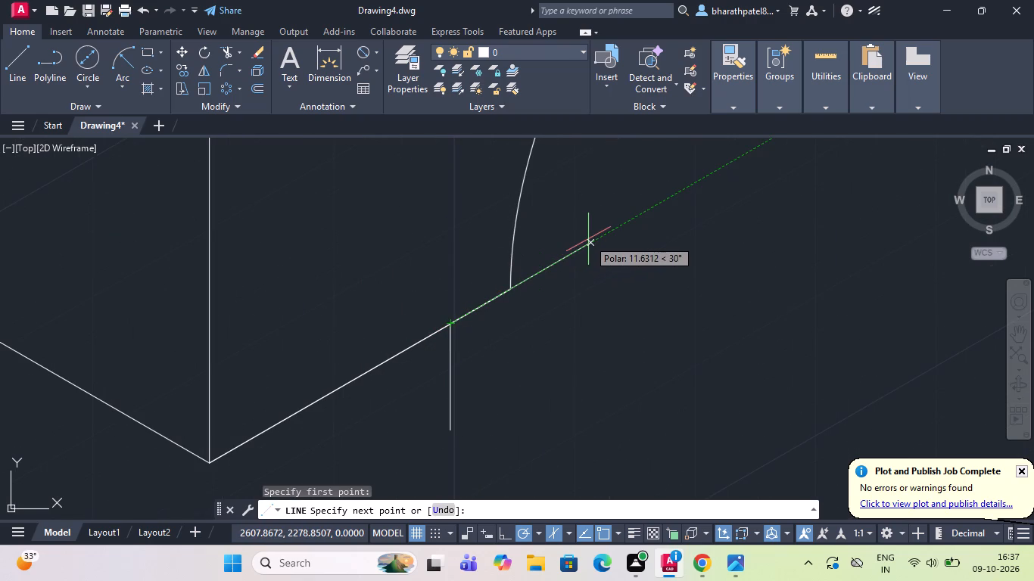
{"action": "type", "text": "25"}
{"action": "key", "text": "Return"}
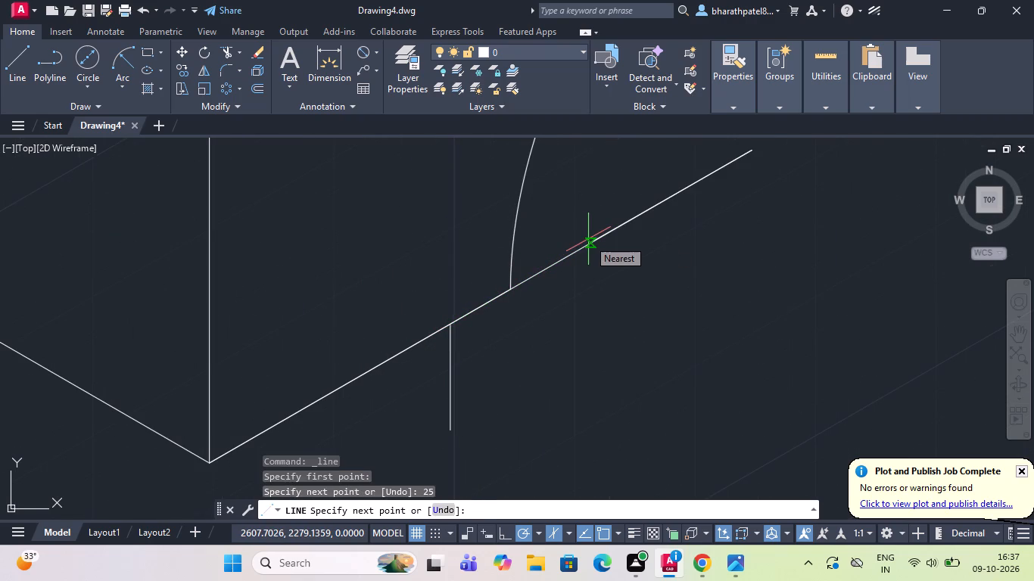
{"action": "scroll", "coordinate": [563, 230], "scroll_direction": "down", "scroll_amount": 3}
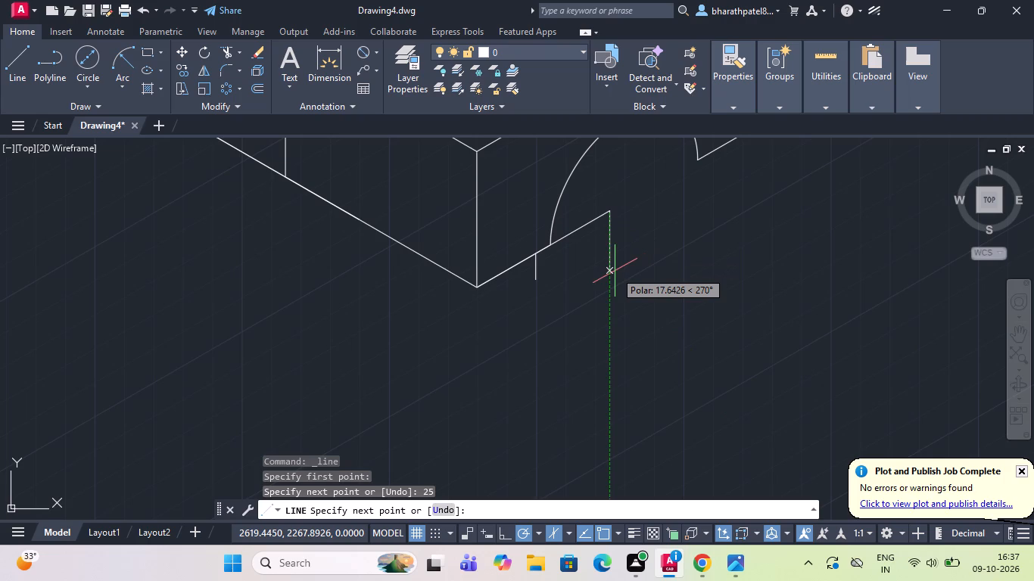
{"action": "key", "text": "Escape"}
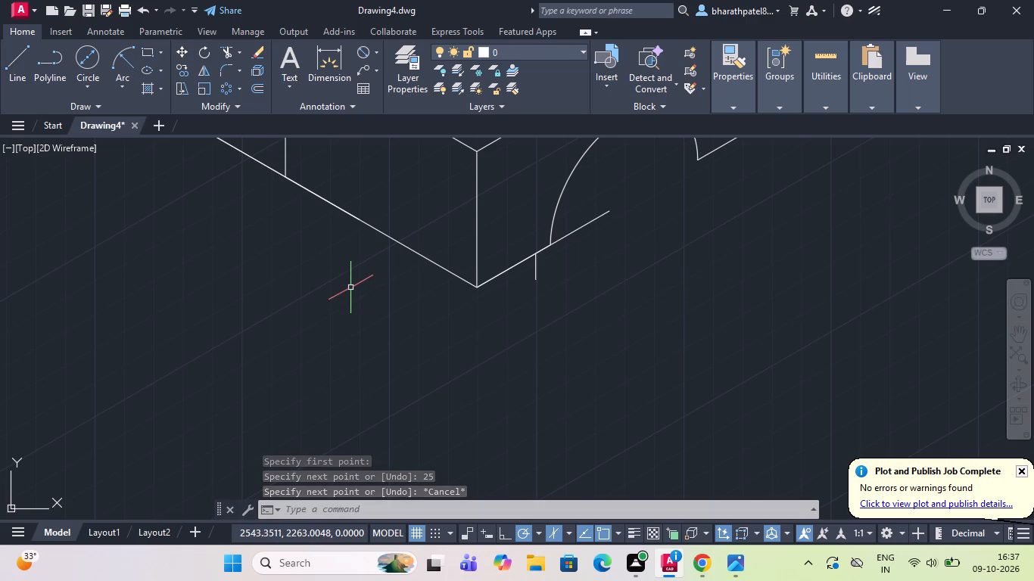
Draw a radius 25 isocircle on the right isoplane, centred on the far end of the 25 unit line.
{"action": "type", "text": "ell"}
{"action": "key", "text": "Return"}
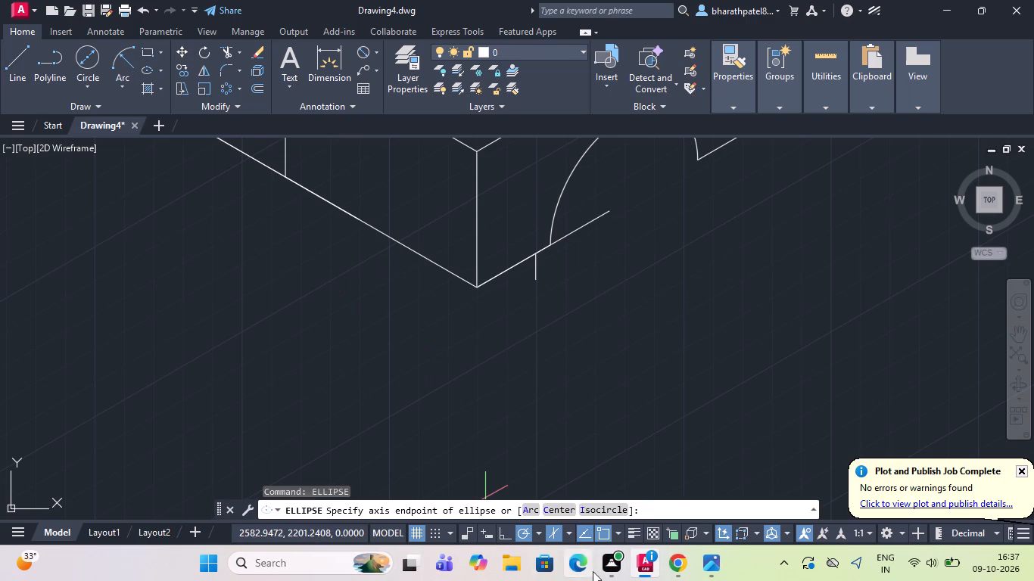
{"action": "left_click", "coordinate": [618, 511]}
{"action": "scroll", "coordinate": [688, 251], "scroll_direction": "down", "scroll_amount": 1}
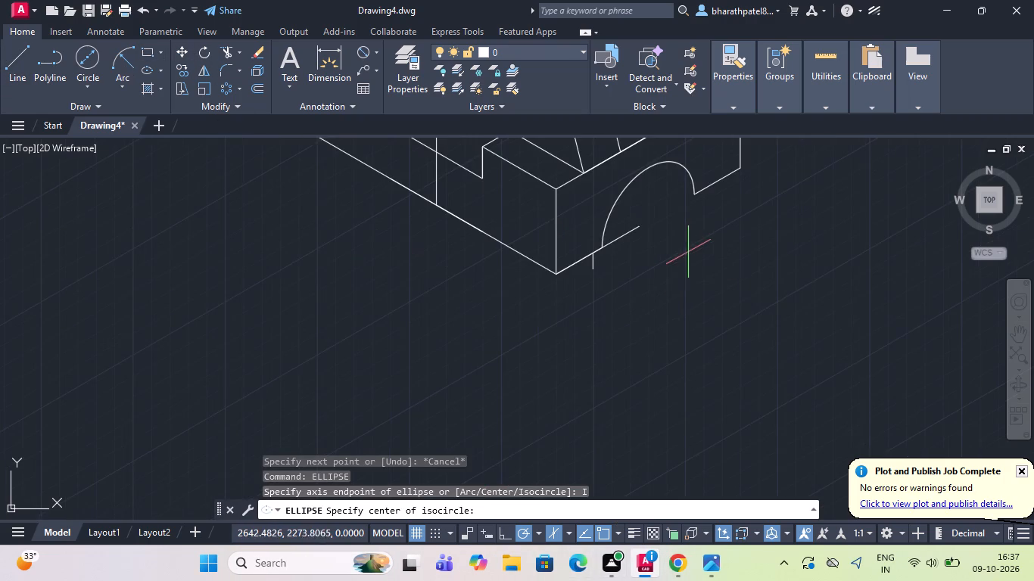
{"action": "scroll", "coordinate": [668, 237], "scroll_direction": "up", "scroll_amount": 3}
{"action": "left_click", "coordinate": [547, 191]}
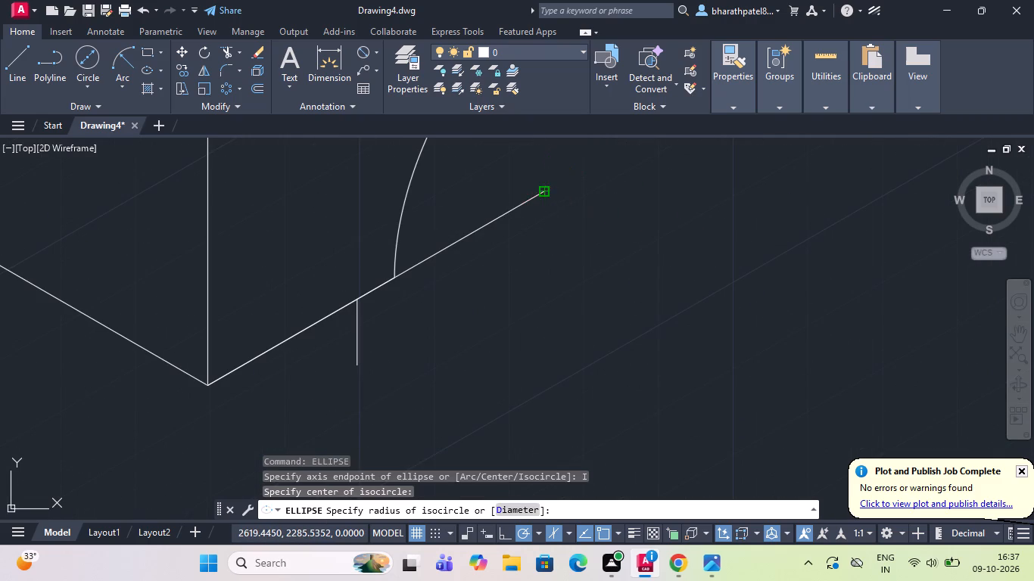
{"action": "scroll", "coordinate": [553, 194], "scroll_direction": "down", "scroll_amount": 5}
{"action": "scroll", "coordinate": [559, 172], "scroll_direction": "up", "scroll_amount": 3}
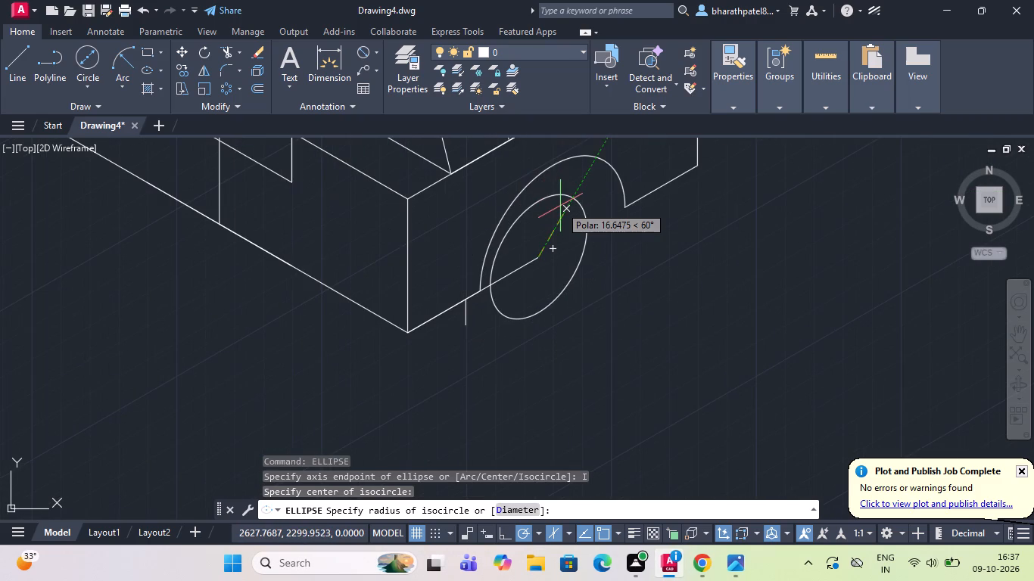
{"action": "type", "text": "25"}
{"action": "key", "text": "Return"}
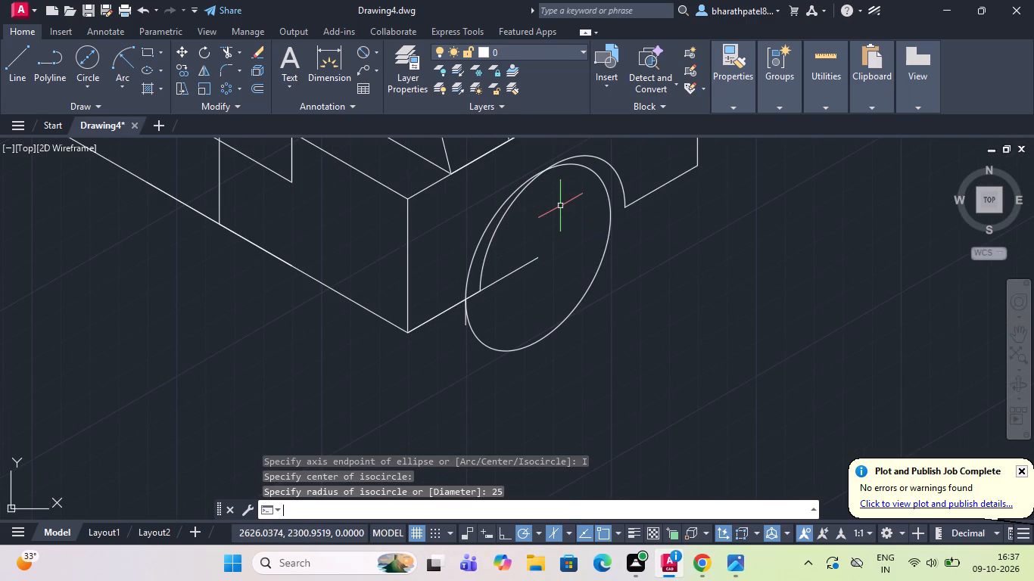
Trim away the short vertical line below the bottom edge and the old arch curve beside the new isocircle.
{"action": "scroll", "coordinate": [458, 306], "scroll_direction": "up", "scroll_amount": 2}
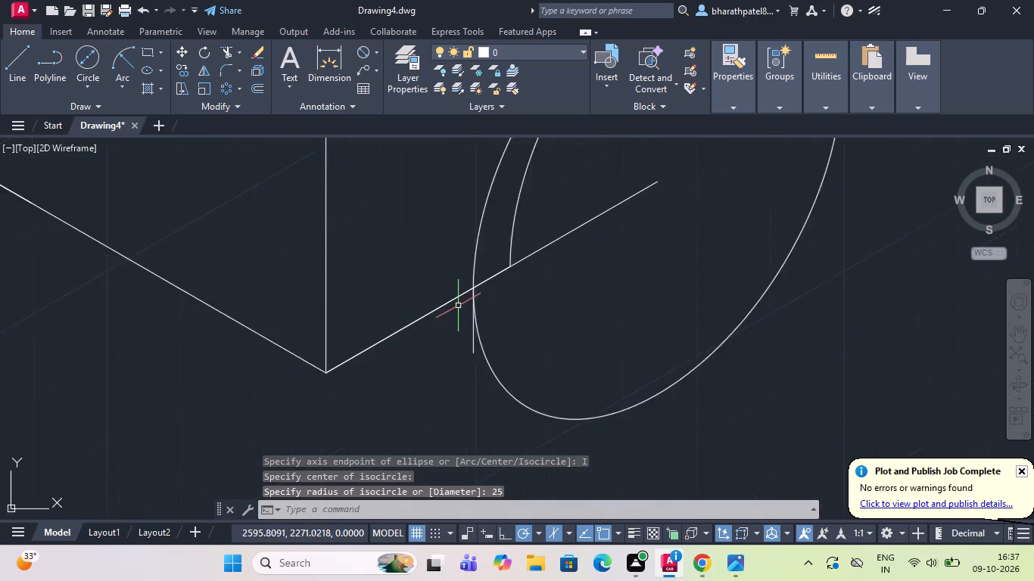
{"action": "scroll", "coordinate": [458, 306], "scroll_direction": "up", "scroll_amount": 1}
{"action": "double_click", "coordinate": [229, 45]}
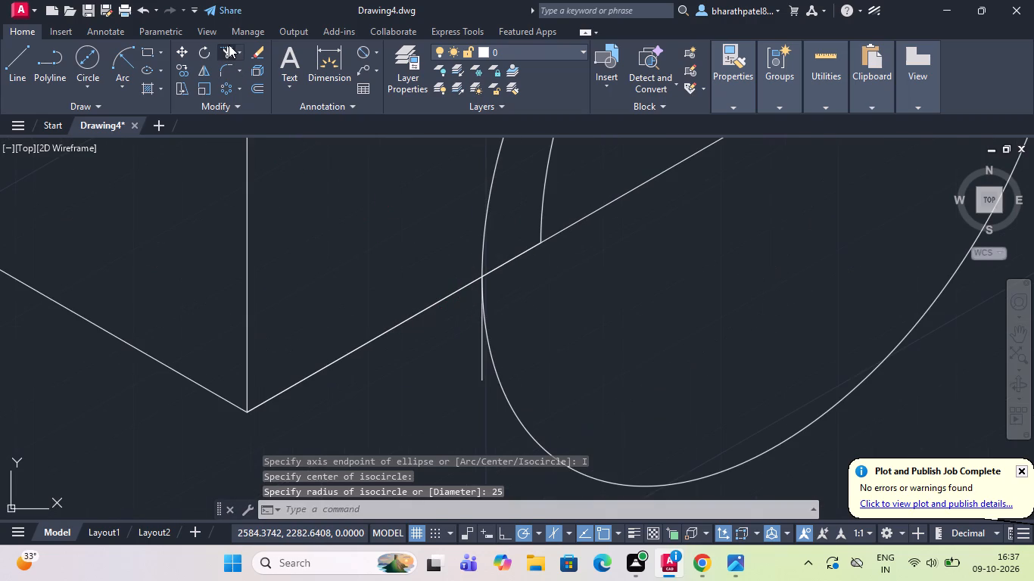
{"action": "scroll", "coordinate": [476, 329], "scroll_direction": "up", "scroll_amount": 2}
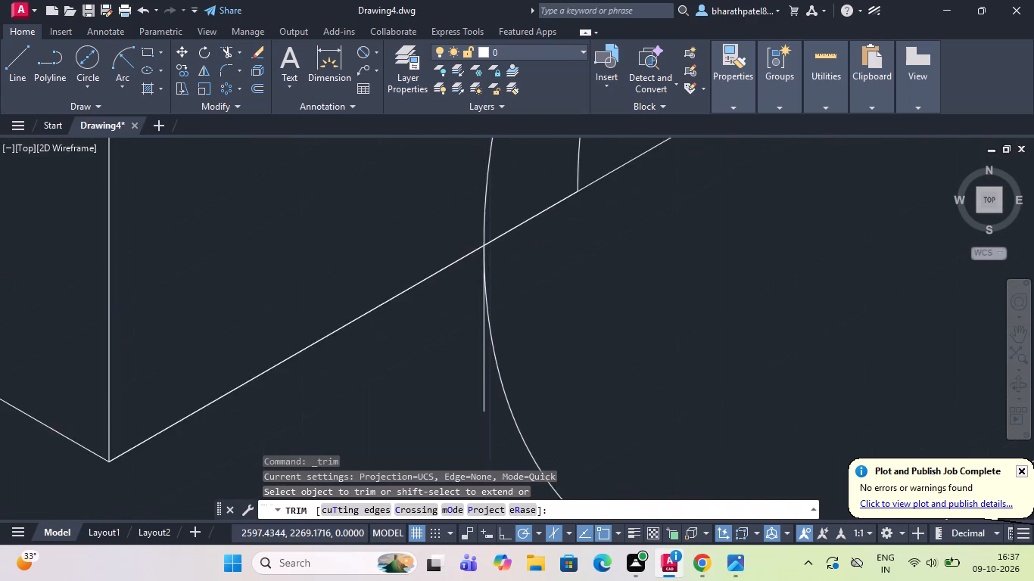
{"action": "scroll", "coordinate": [476, 329], "scroll_direction": "up", "scroll_amount": 2}
{"action": "scroll", "coordinate": [476, 329], "scroll_direction": "down", "scroll_amount": 2}
{"action": "left_click_drag", "start_coordinate": [456, 388], "coordinate": [503, 424]}
{"action": "scroll", "coordinate": [503, 423], "scroll_direction": "down", "scroll_amount": 4}
{"action": "scroll", "coordinate": [621, 332], "scroll_direction": "down", "scroll_amount": 2}
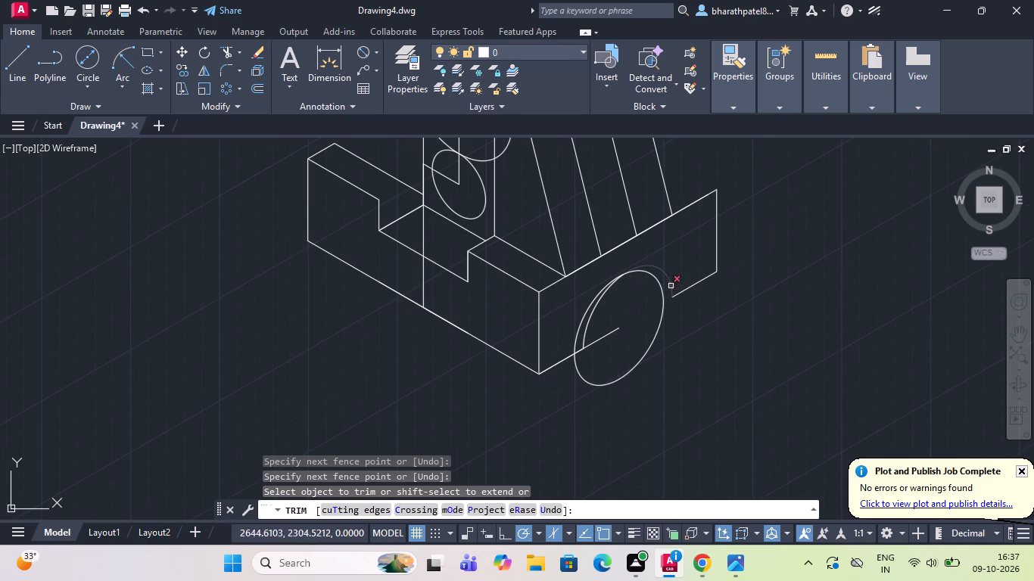
{"action": "scroll", "coordinate": [668, 272], "scroll_direction": "up", "scroll_amount": 1}
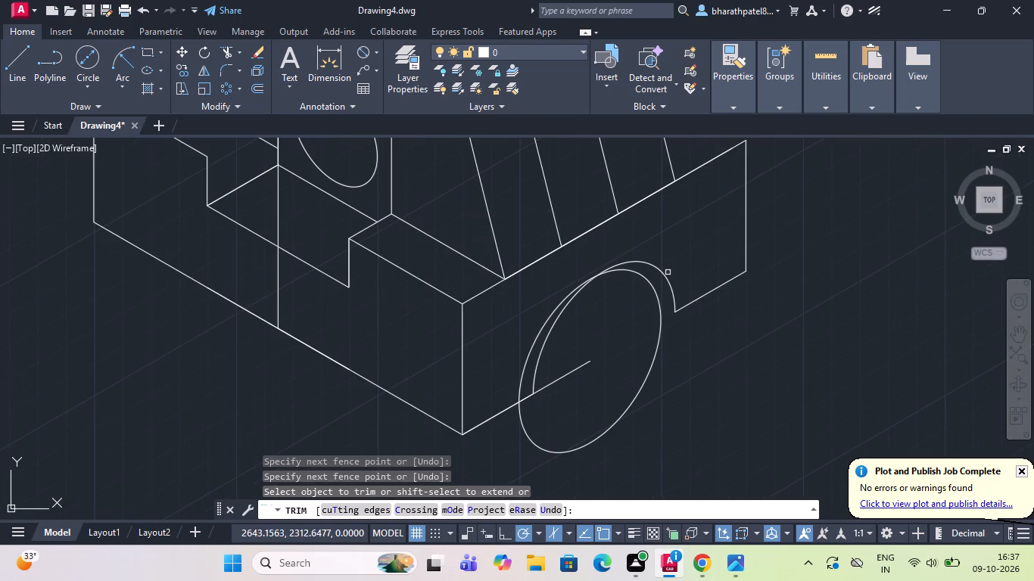
{"action": "left_click", "coordinate": [668, 278]}
{"action": "left_click", "coordinate": [554, 326]}
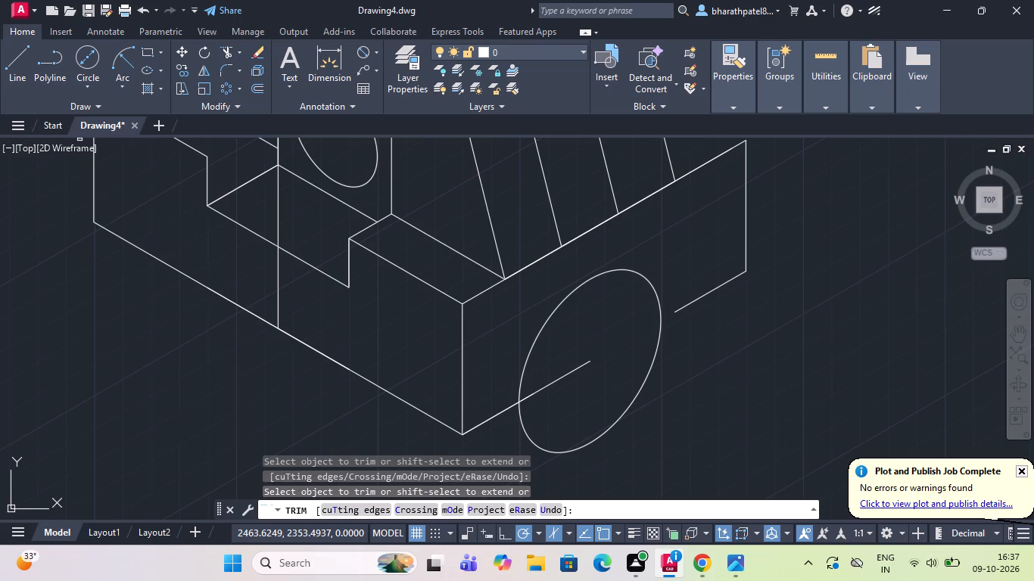
Draw a line about 61 units along 30° from the isocircle's centre, past the block's far vertical edge.
{"action": "left_click", "coordinate": [11, 70]}
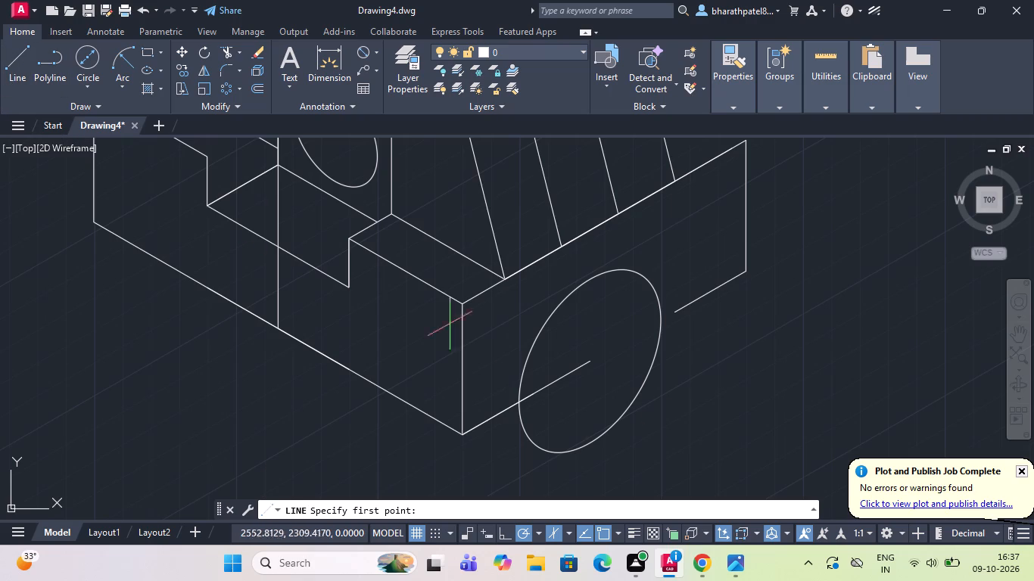
{"action": "left_click", "coordinate": [587, 363]}
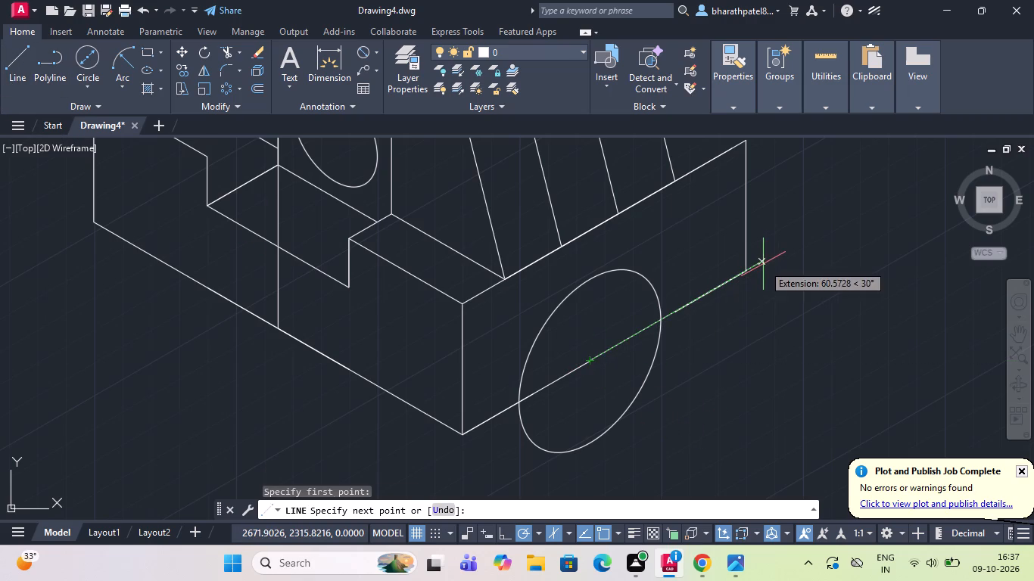
{"action": "left_click", "coordinate": [763, 264]}
{"action": "key", "text": "Escape"}
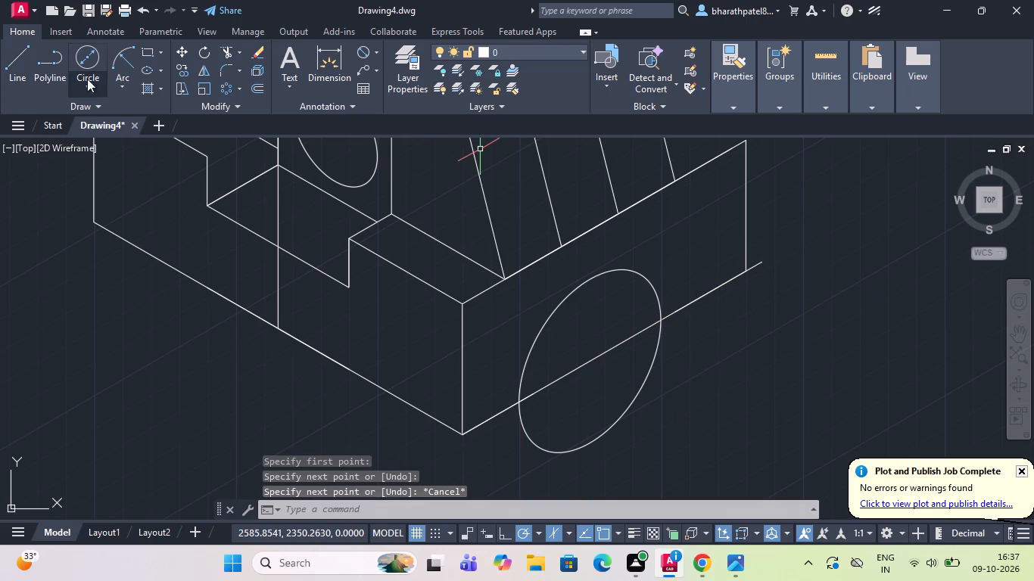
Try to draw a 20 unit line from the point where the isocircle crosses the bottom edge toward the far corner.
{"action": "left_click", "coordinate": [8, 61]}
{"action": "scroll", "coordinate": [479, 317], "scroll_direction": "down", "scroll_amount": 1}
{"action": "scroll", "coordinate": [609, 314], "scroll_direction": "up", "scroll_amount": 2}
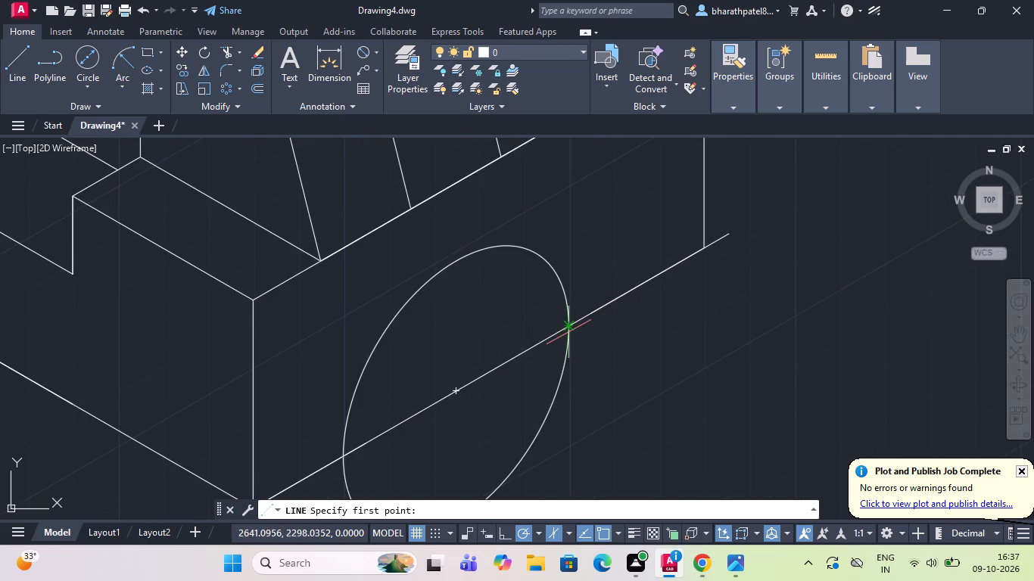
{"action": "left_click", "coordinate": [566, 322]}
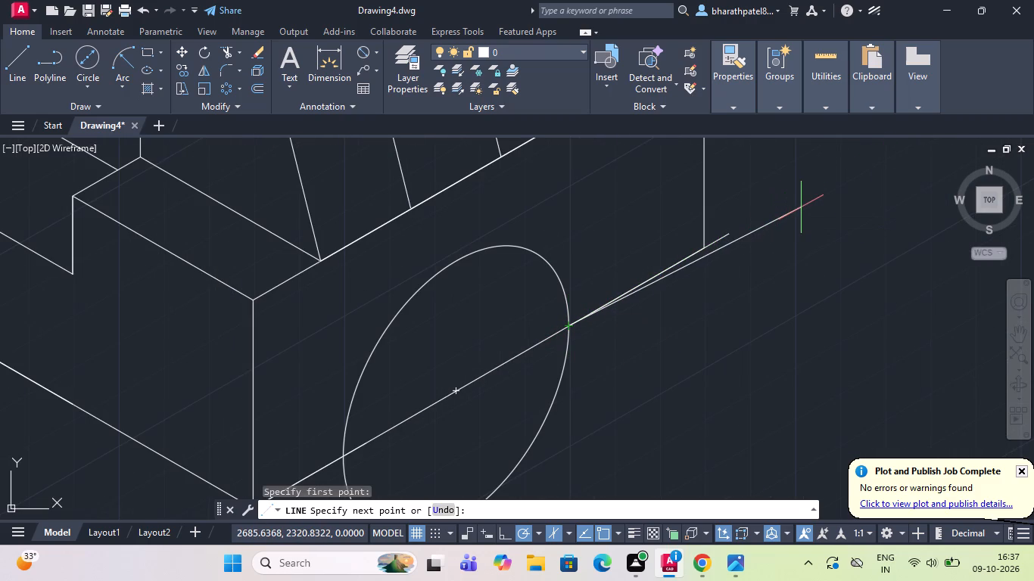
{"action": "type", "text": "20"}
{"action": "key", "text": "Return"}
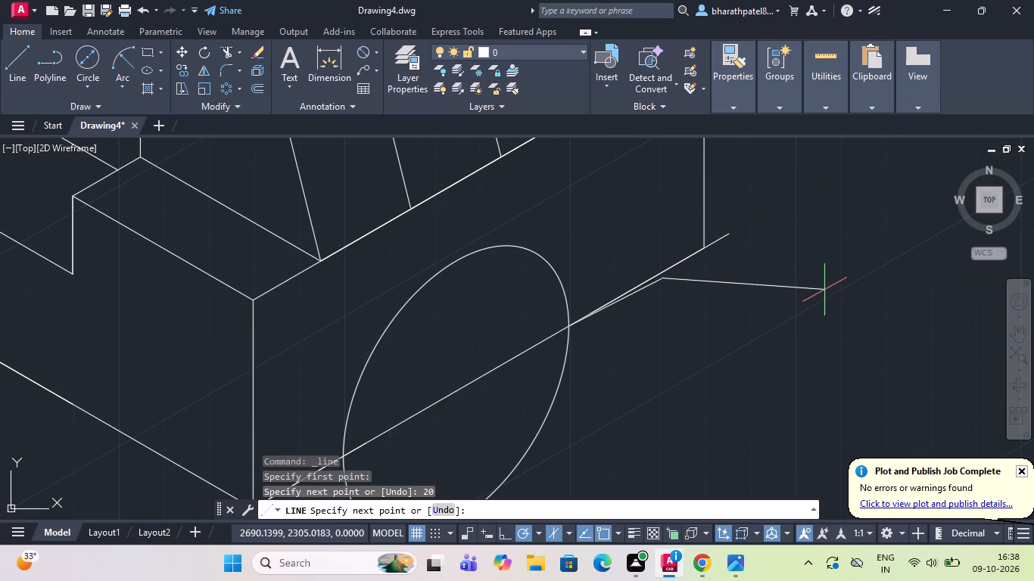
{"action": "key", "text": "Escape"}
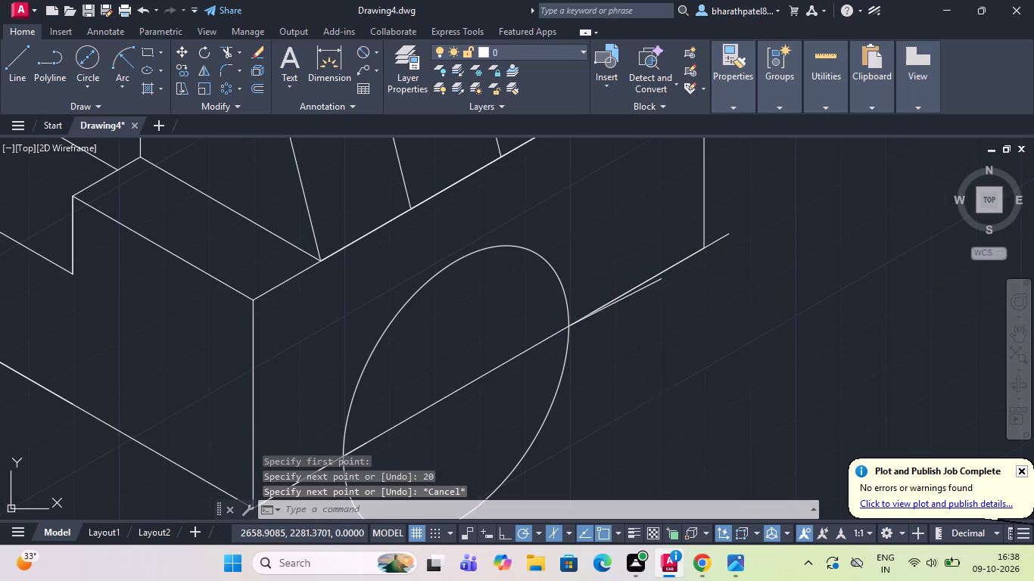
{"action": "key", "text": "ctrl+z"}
Draw a line 20 units along 30° from the isocircle's far crossing with the bottom edge, then about 51 units vertically upward.
{"action": "left_click", "coordinate": [20, 65]}
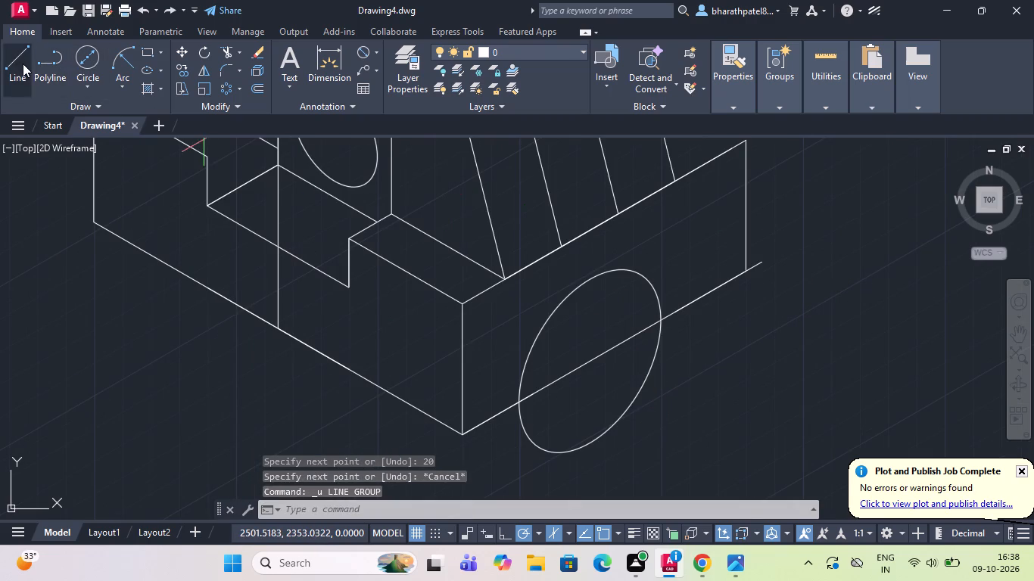
{"action": "scroll", "coordinate": [785, 206], "scroll_direction": "up", "scroll_amount": 3}
{"action": "scroll", "coordinate": [785, 206], "scroll_direction": "down", "scroll_amount": 2}
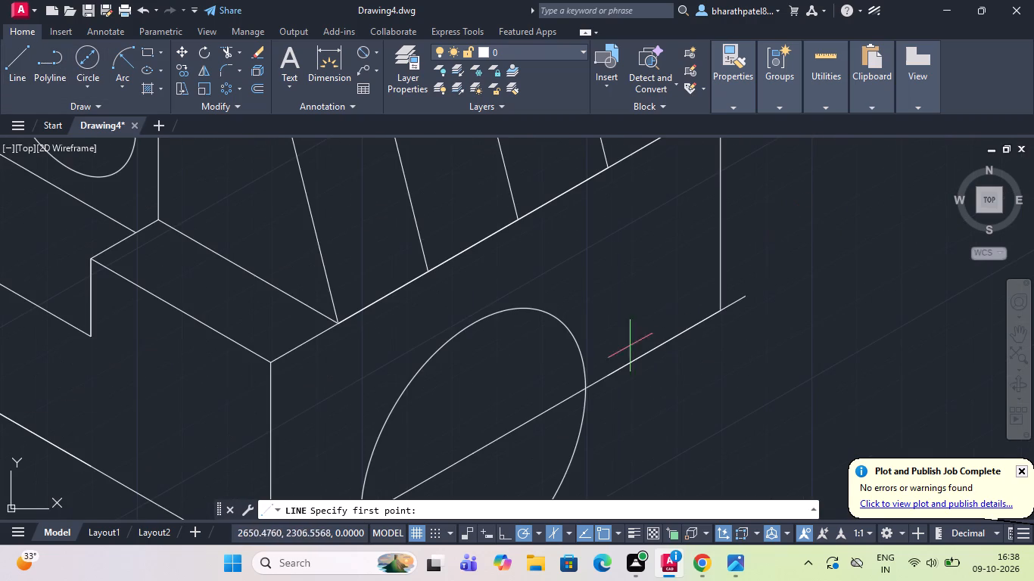
{"action": "left_click", "coordinate": [583, 391]}
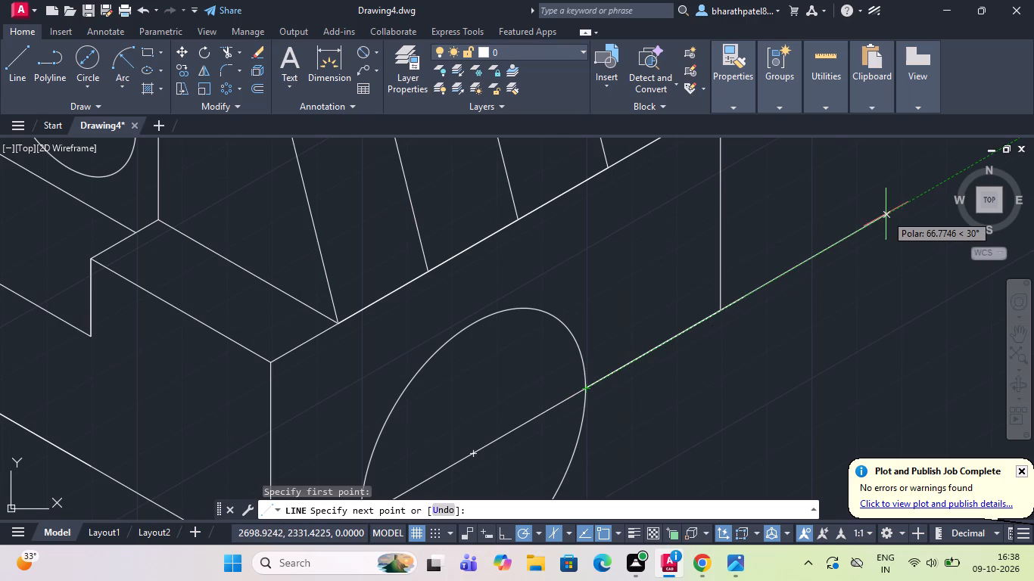
{"action": "type", "text": "20"}
{"action": "key", "text": "Return"}
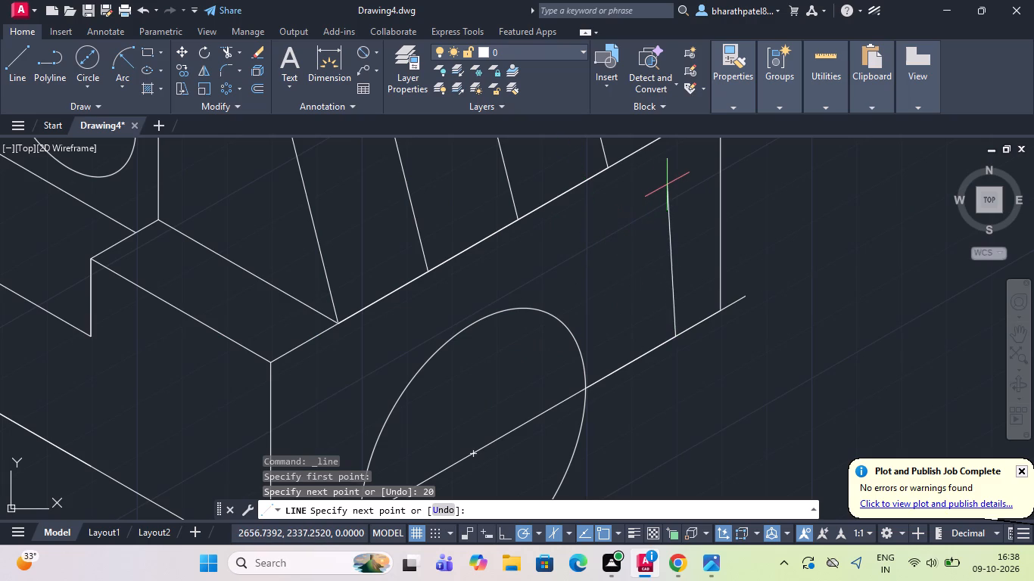
{"action": "scroll", "coordinate": [667, 185], "scroll_direction": "down", "scroll_amount": 4}
{"action": "scroll", "coordinate": [693, 131], "scroll_direction": "up", "scroll_amount": 1}
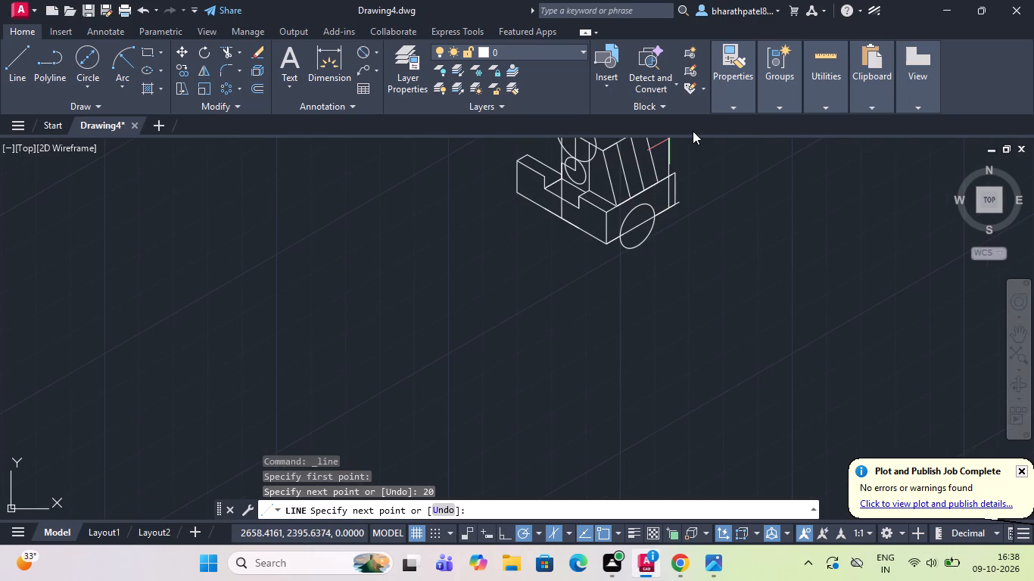
{"action": "scroll", "coordinate": [662, 164], "scroll_direction": "up", "scroll_amount": 1}
{"action": "scroll", "coordinate": [662, 166], "scroll_direction": "down", "scroll_amount": 3}
{"action": "scroll", "coordinate": [660, 151], "scroll_direction": "up", "scroll_amount": 1}
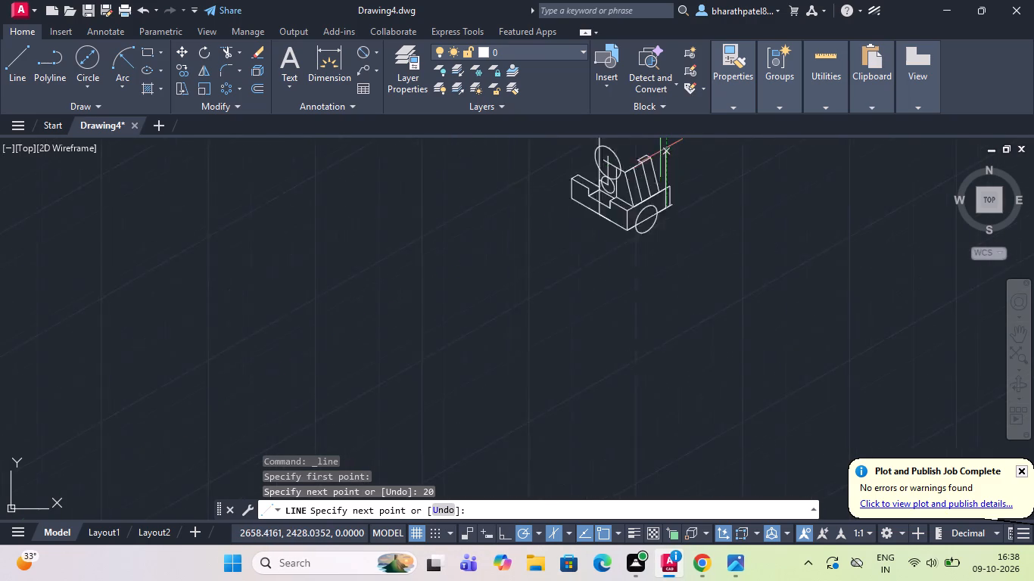
{"action": "scroll", "coordinate": [660, 151], "scroll_direction": "up", "scroll_amount": 5}
{"action": "scroll", "coordinate": [659, 188], "scroll_direction": "down", "scroll_amount": 2}
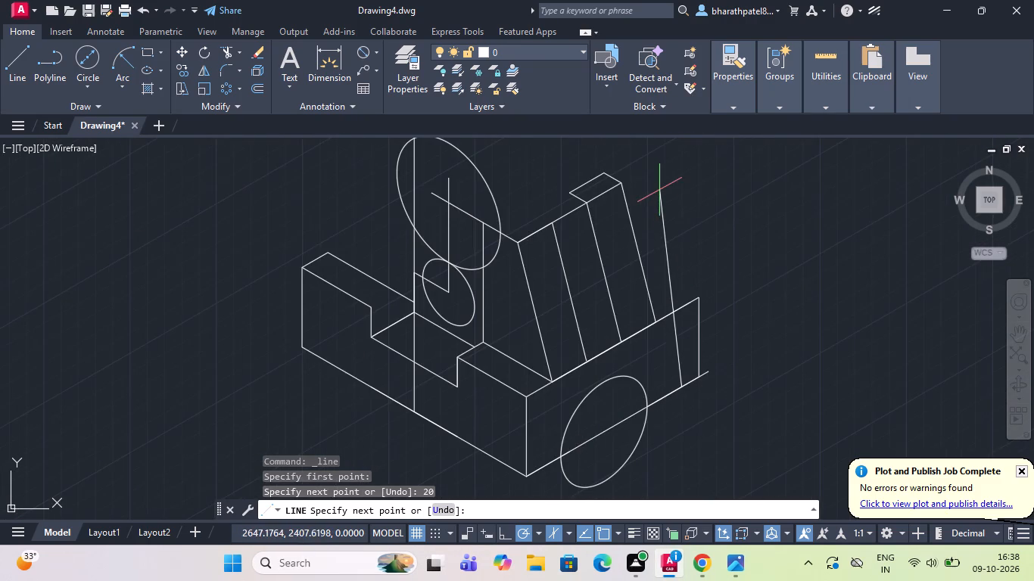
{"action": "left_click", "coordinate": [684, 285]}
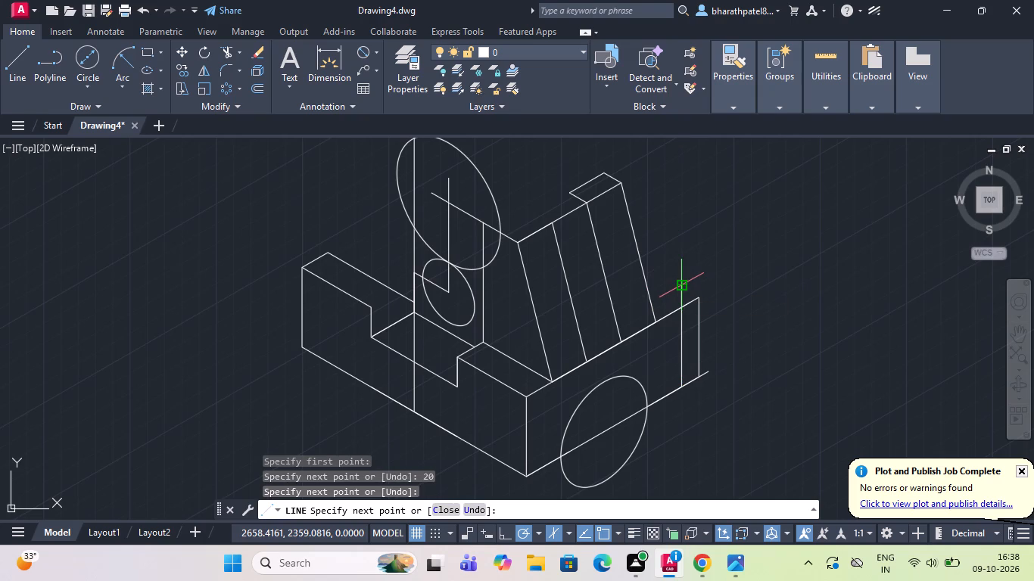
{"action": "key", "text": "Escape"}
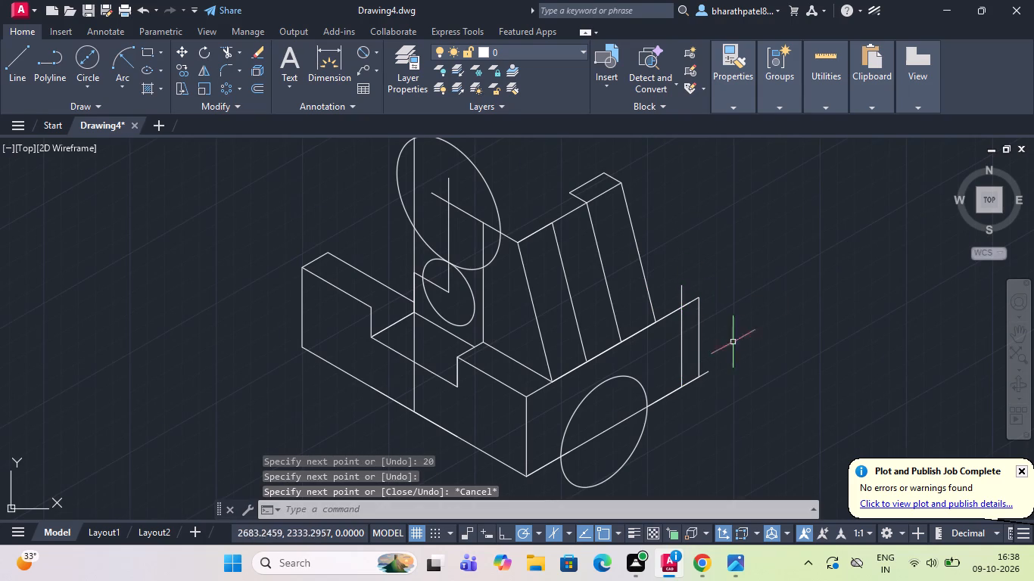
Trim the block's far end back to the new vertical line, removing the old vertical edge and all overhanging line ends.
{"action": "left_click", "coordinate": [20, 47]}
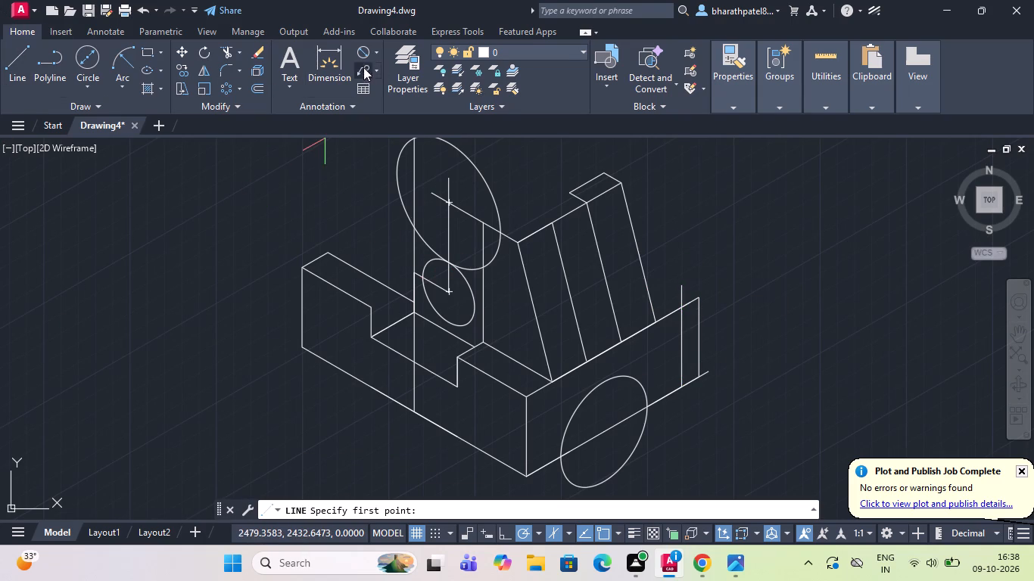
{"action": "left_click", "coordinate": [232, 55]}
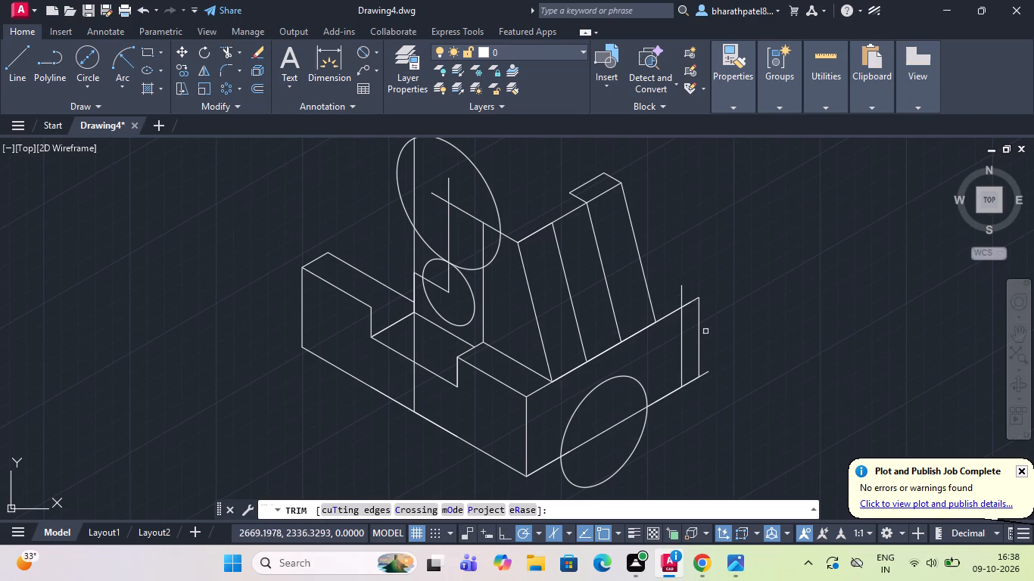
{"action": "left_click_drag", "start_coordinate": [686, 271], "coordinate": [710, 425]}
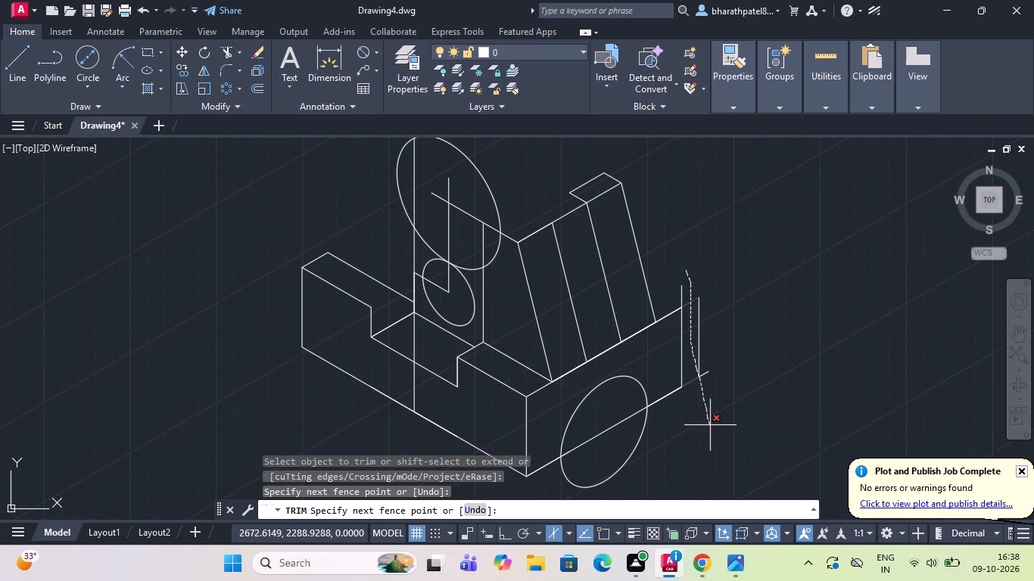
{"action": "left_click_drag", "start_coordinate": [710, 425], "coordinate": [680, 295]}
{"action": "scroll", "coordinate": [747, 272], "scroll_direction": "down", "scroll_amount": 2}
{"action": "scroll", "coordinate": [718, 314], "scroll_direction": "up", "scroll_amount": 2}
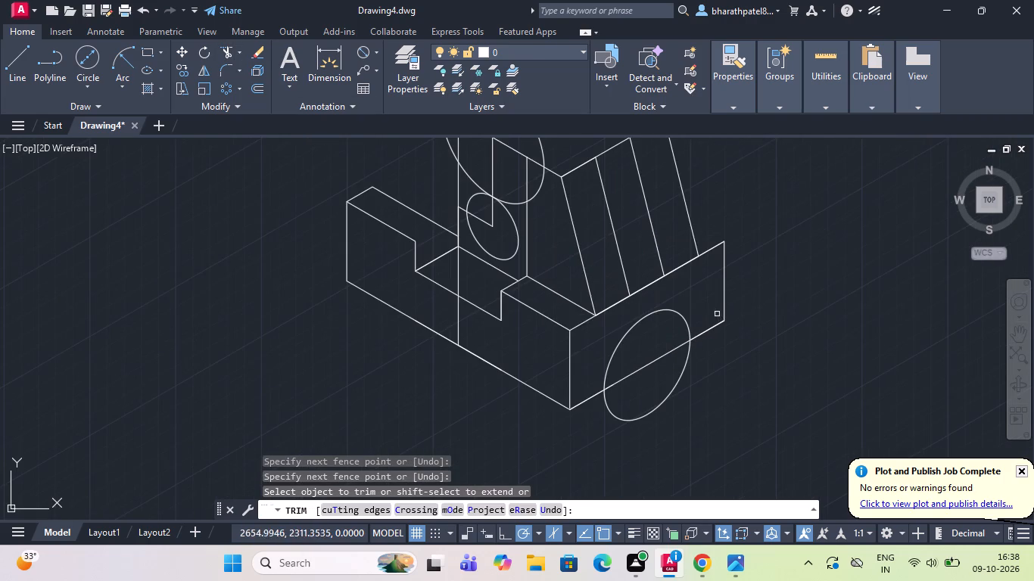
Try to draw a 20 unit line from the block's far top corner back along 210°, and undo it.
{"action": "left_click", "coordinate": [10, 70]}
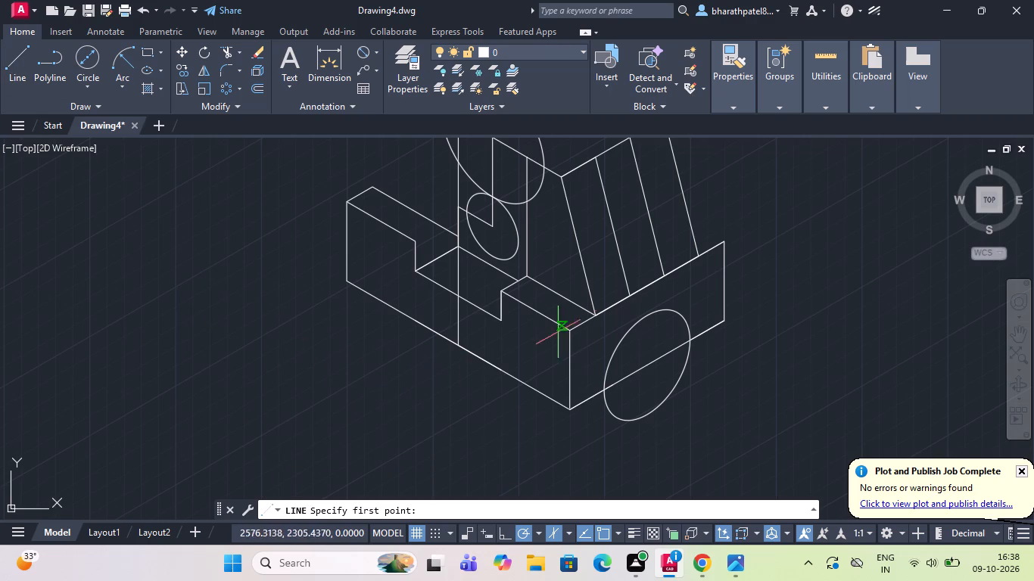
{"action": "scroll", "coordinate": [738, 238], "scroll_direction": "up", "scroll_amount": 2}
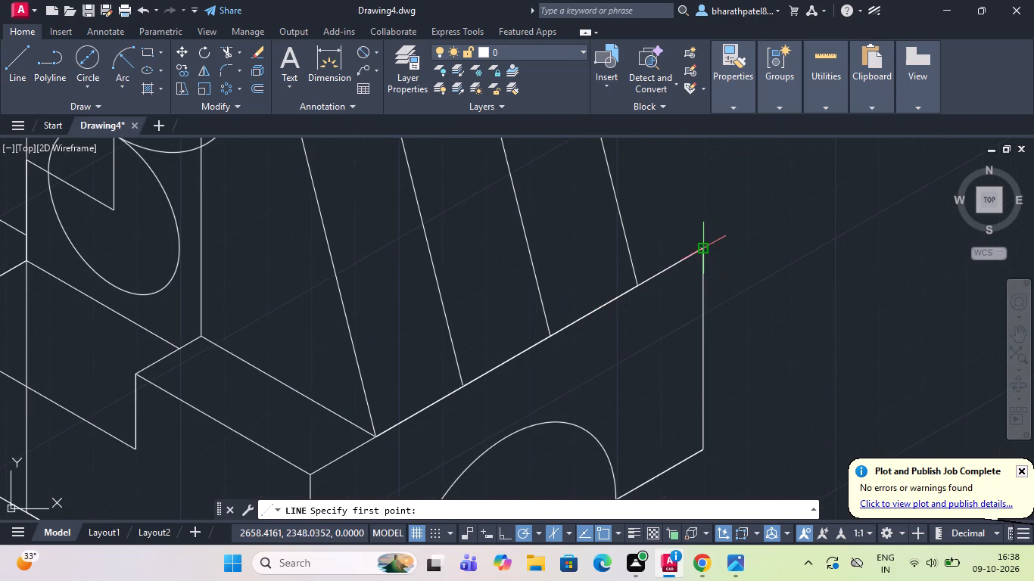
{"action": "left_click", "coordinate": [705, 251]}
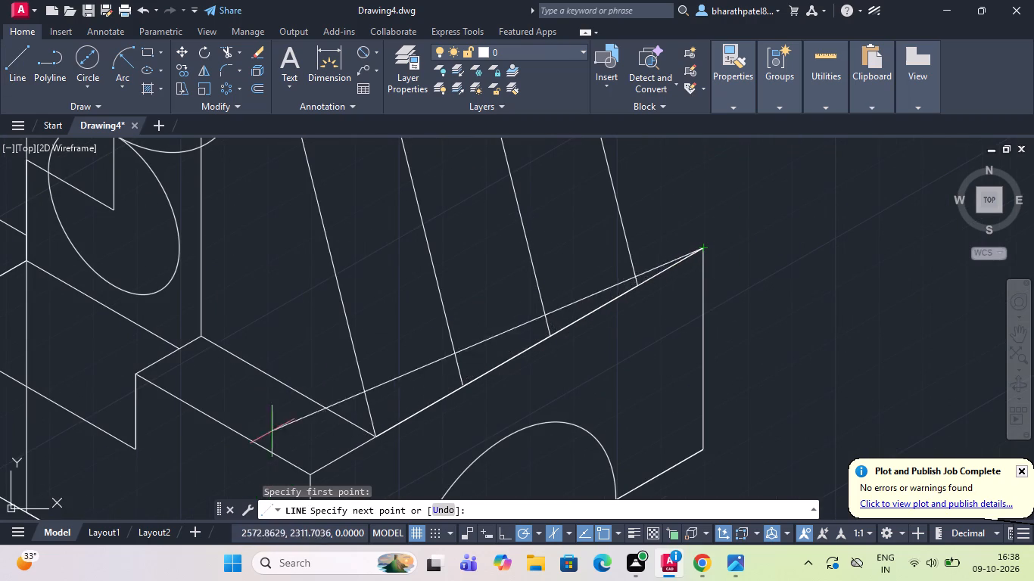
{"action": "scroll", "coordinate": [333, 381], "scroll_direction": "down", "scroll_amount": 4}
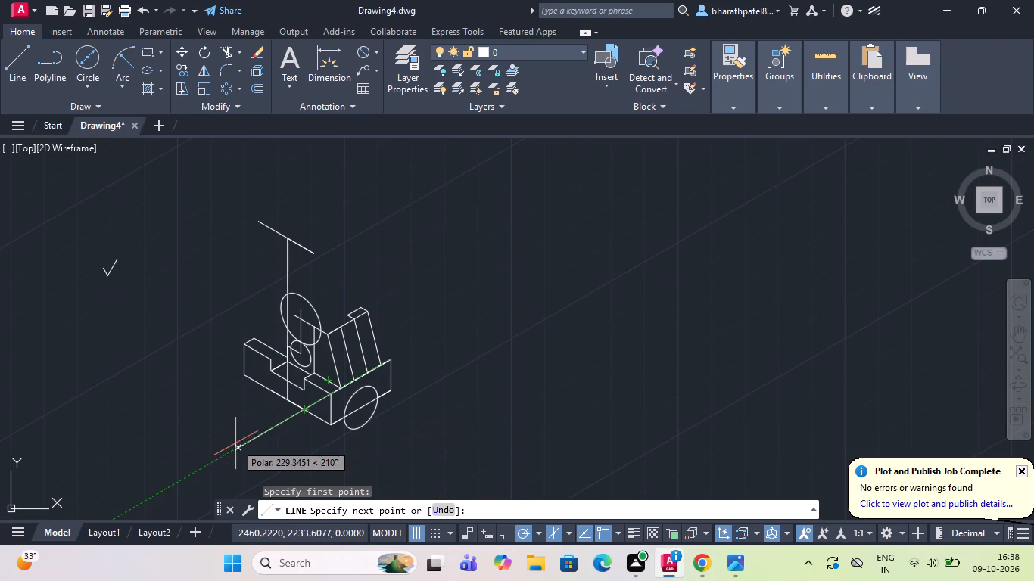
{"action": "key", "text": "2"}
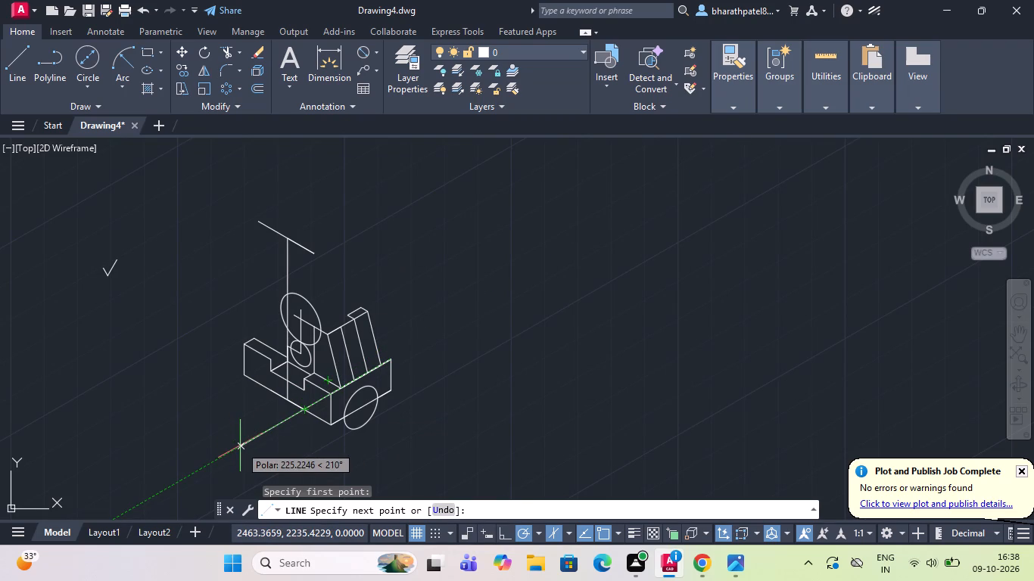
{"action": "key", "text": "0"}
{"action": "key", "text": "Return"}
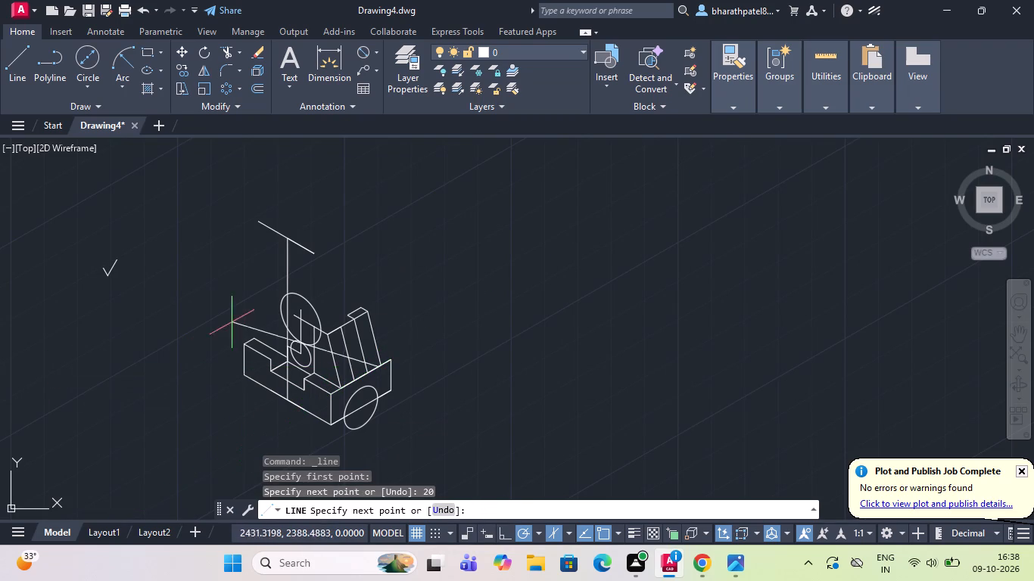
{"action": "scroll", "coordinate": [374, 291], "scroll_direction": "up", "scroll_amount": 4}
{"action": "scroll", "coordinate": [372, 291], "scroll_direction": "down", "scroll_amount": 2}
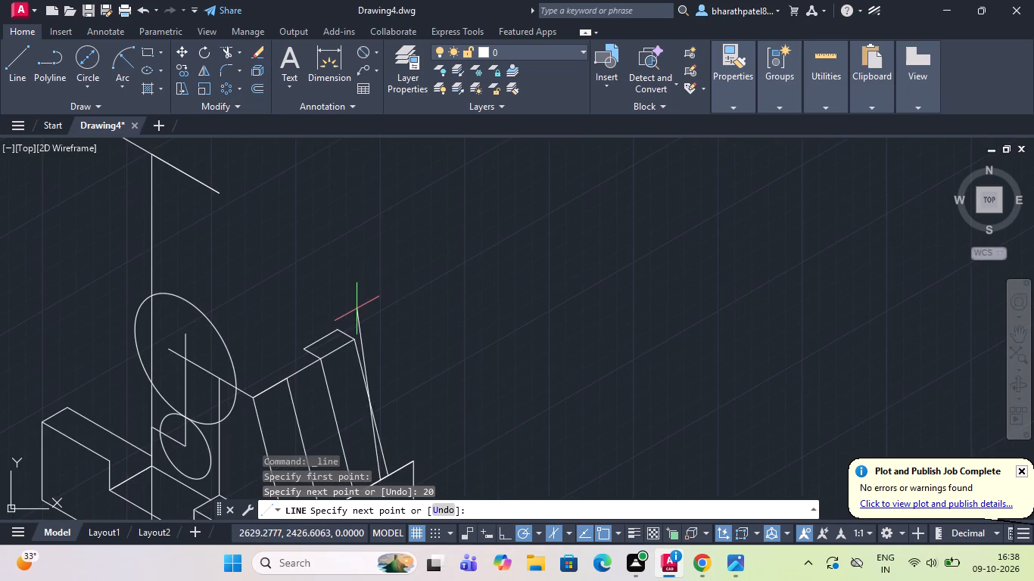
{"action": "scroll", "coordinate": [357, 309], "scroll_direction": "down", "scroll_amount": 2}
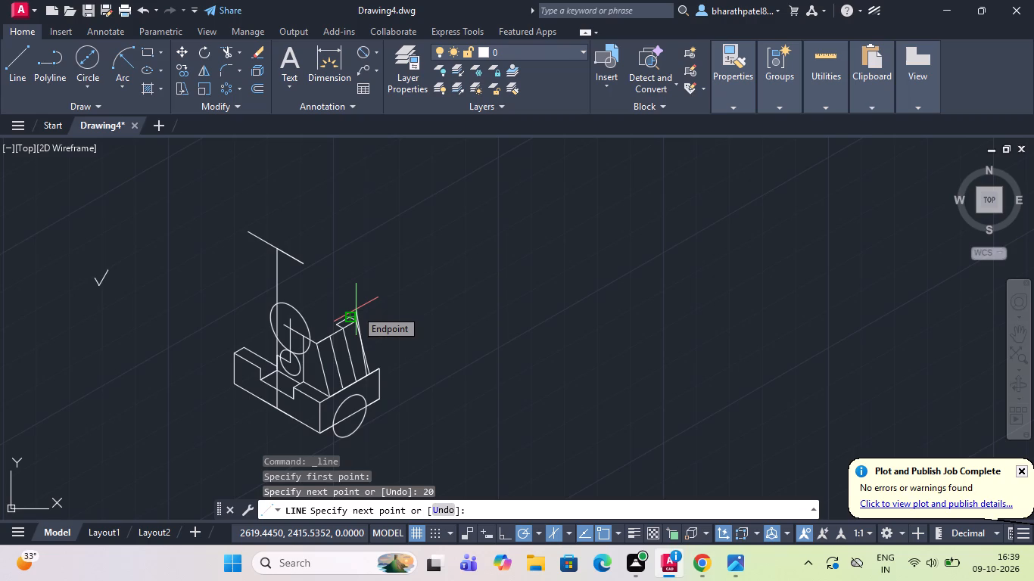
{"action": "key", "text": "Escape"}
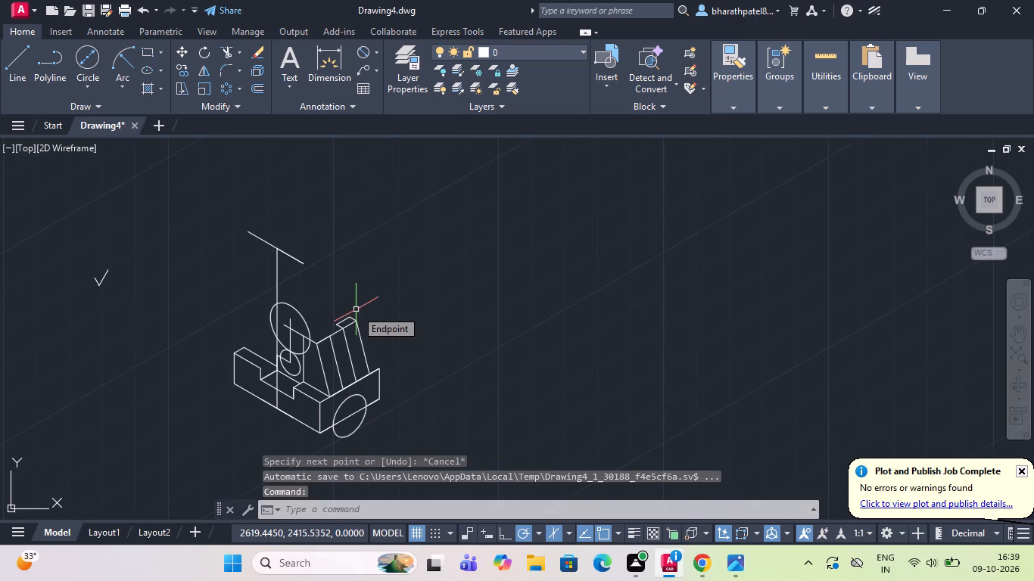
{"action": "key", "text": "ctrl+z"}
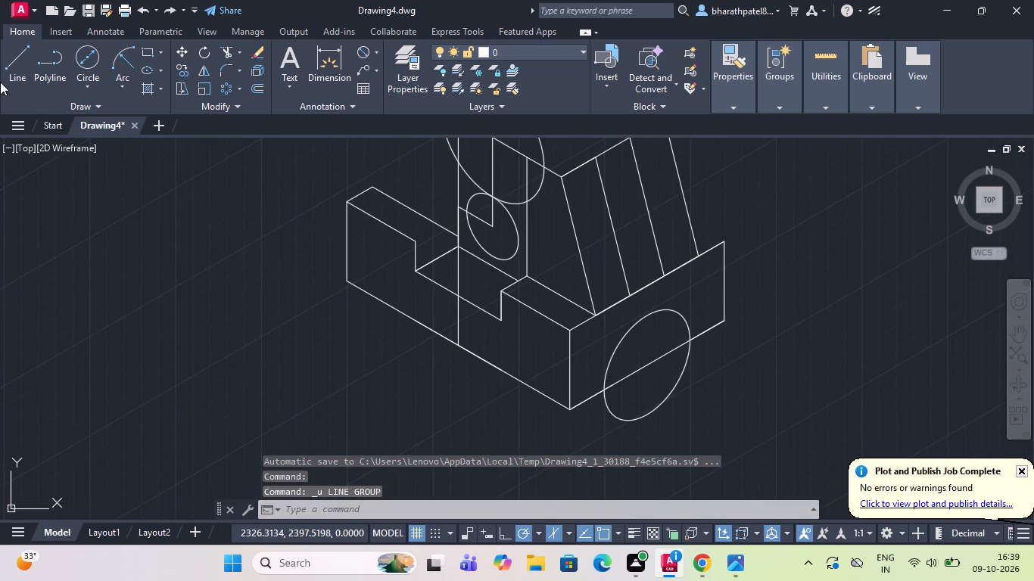
Draw a 20 unit line from the block's far bottom corner along the bottom edge at 210° to the isocircle.
{"action": "left_click", "coordinate": [16, 63]}
{"action": "left_click_drag", "start_coordinate": [729, 321], "coordinate": [717, 324]}
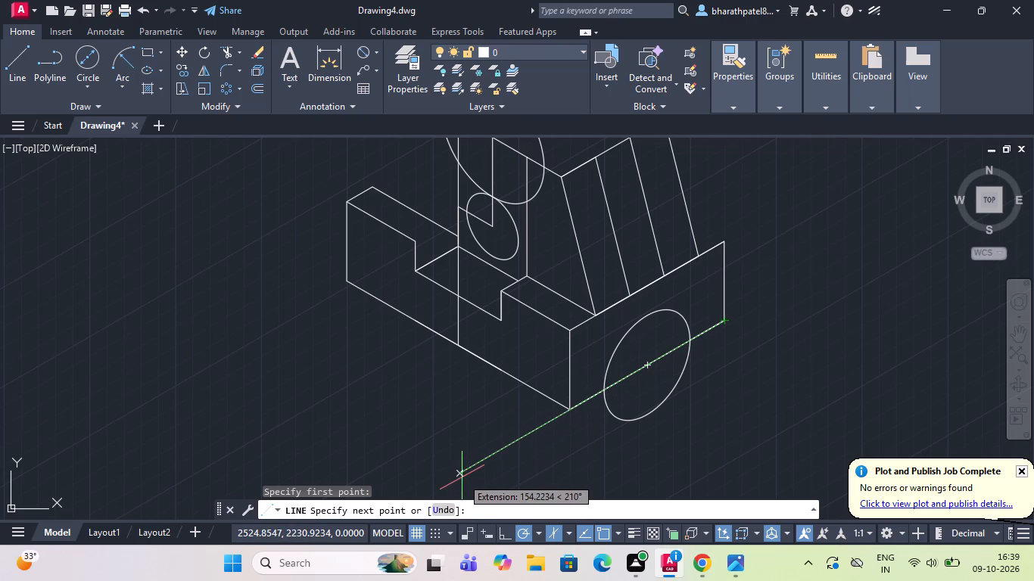
{"action": "type", "text": "20"}
{"action": "key", "text": "Return"}
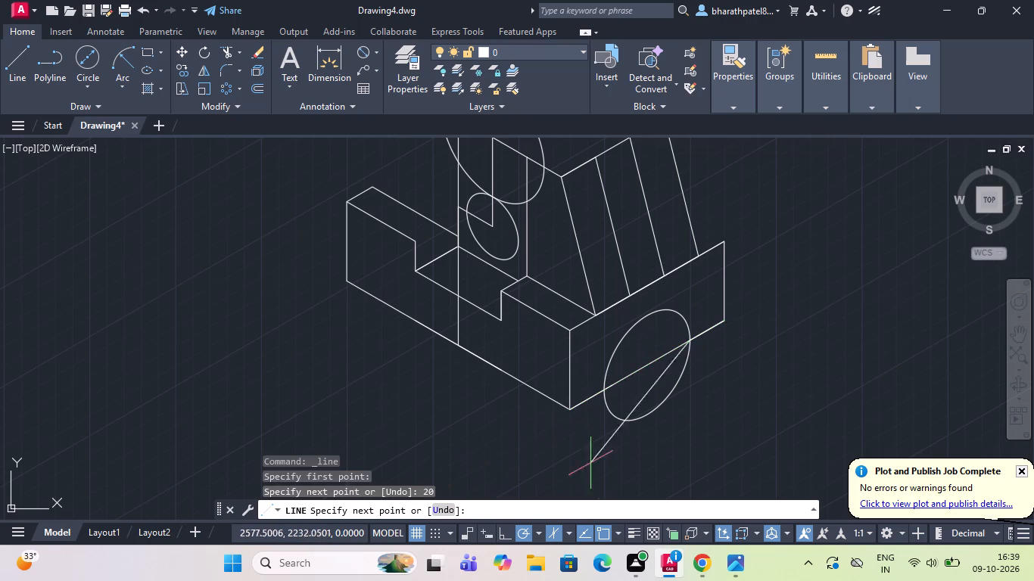
{"action": "scroll", "coordinate": [700, 345], "scroll_direction": "up", "scroll_amount": 5}
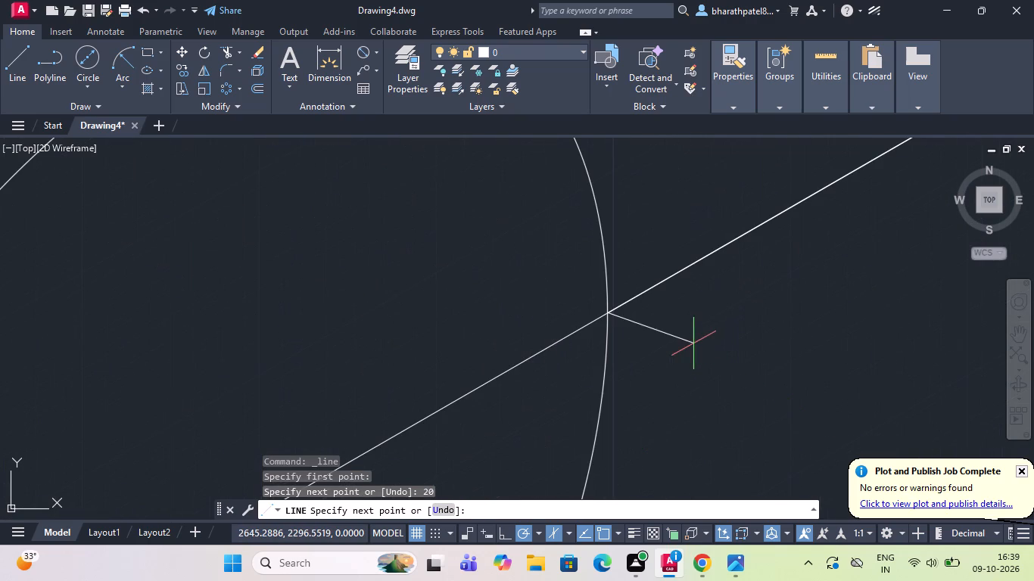
{"action": "scroll", "coordinate": [626, 313], "scroll_direction": "up", "scroll_amount": 3}
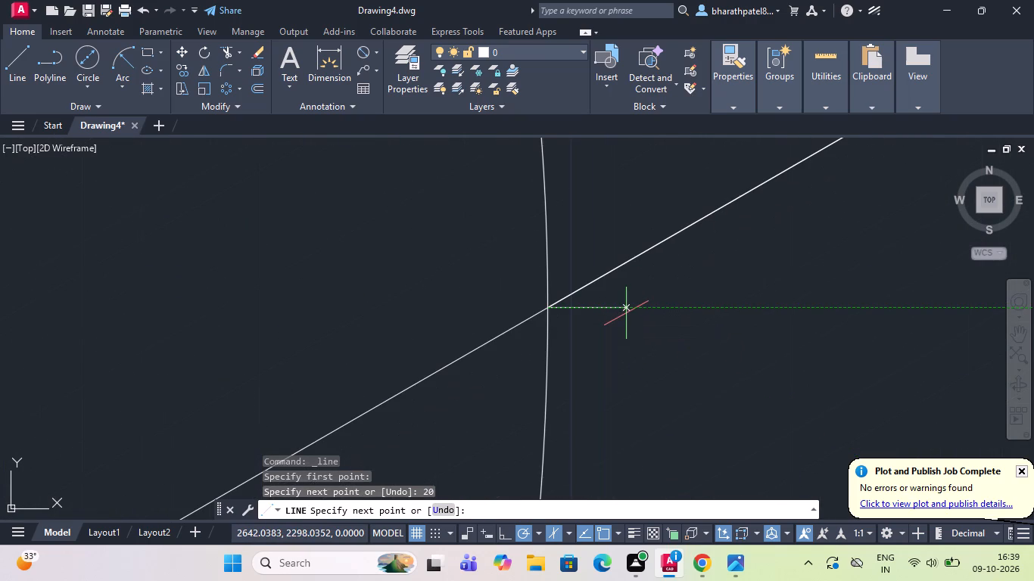
{"action": "key", "text": "Escape"}
Draw a receding line from the block's far top corner along 150°, passing behind the sloping side's far edge.
{"action": "scroll", "coordinate": [633, 317], "scroll_direction": "down", "scroll_amount": 1}
{"action": "scroll", "coordinate": [633, 317], "scroll_direction": "up", "scroll_amount": 1}
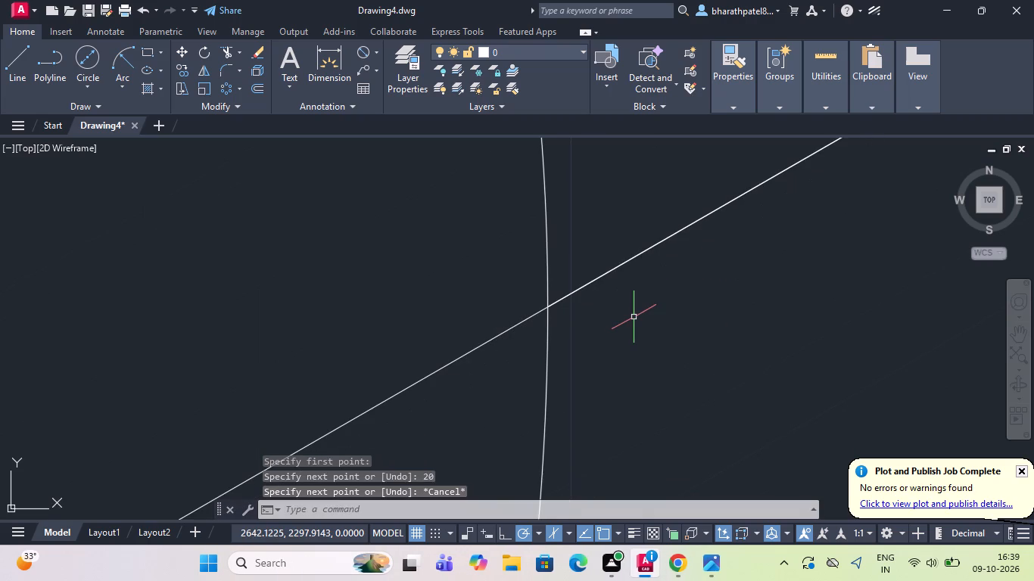
{"action": "scroll", "coordinate": [634, 317], "scroll_direction": "down", "scroll_amount": 6}
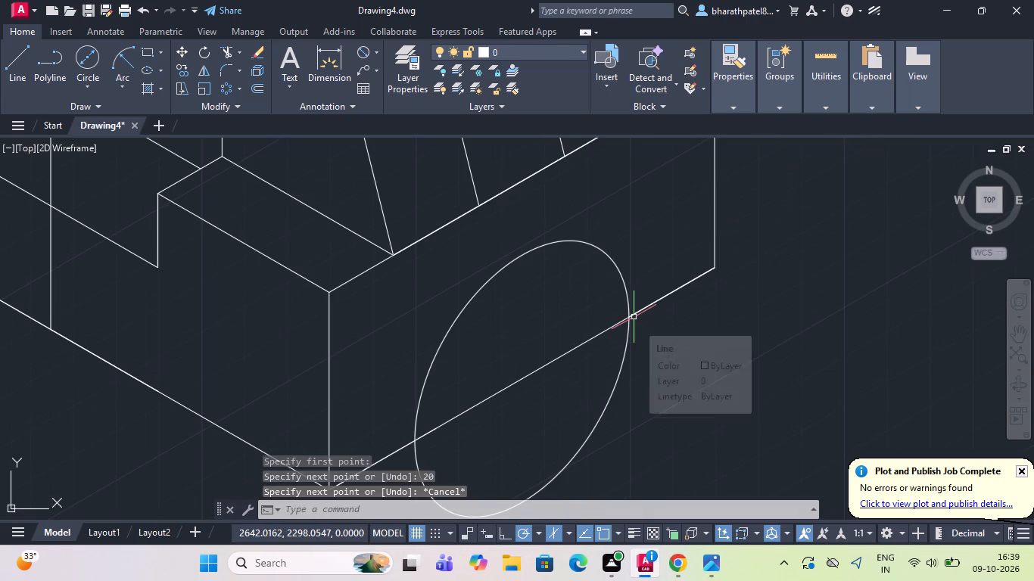
{"action": "scroll", "coordinate": [634, 317], "scroll_direction": "down", "scroll_amount": 3}
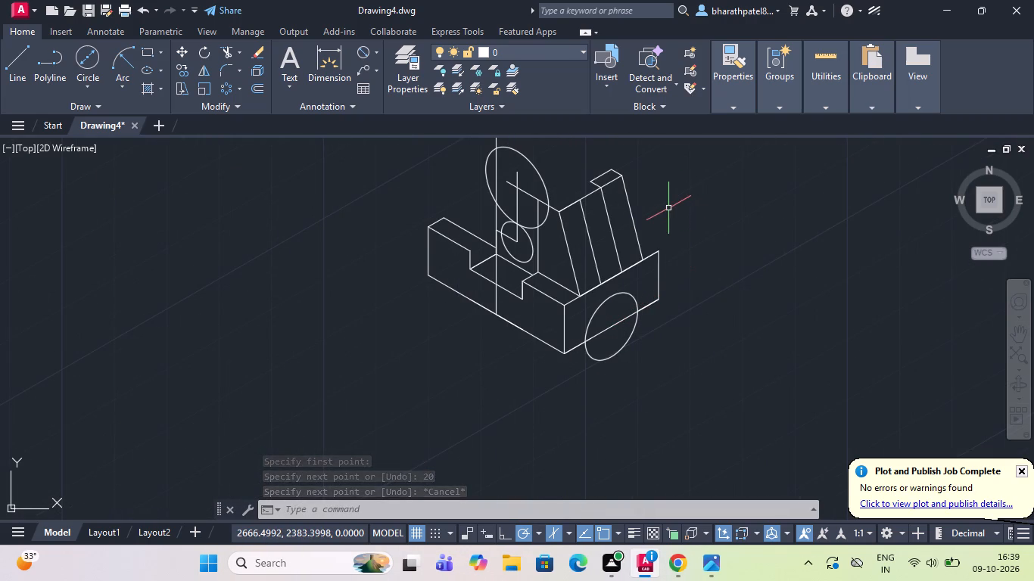
{"action": "scroll", "coordinate": [668, 208], "scroll_direction": "up", "scroll_amount": 2}
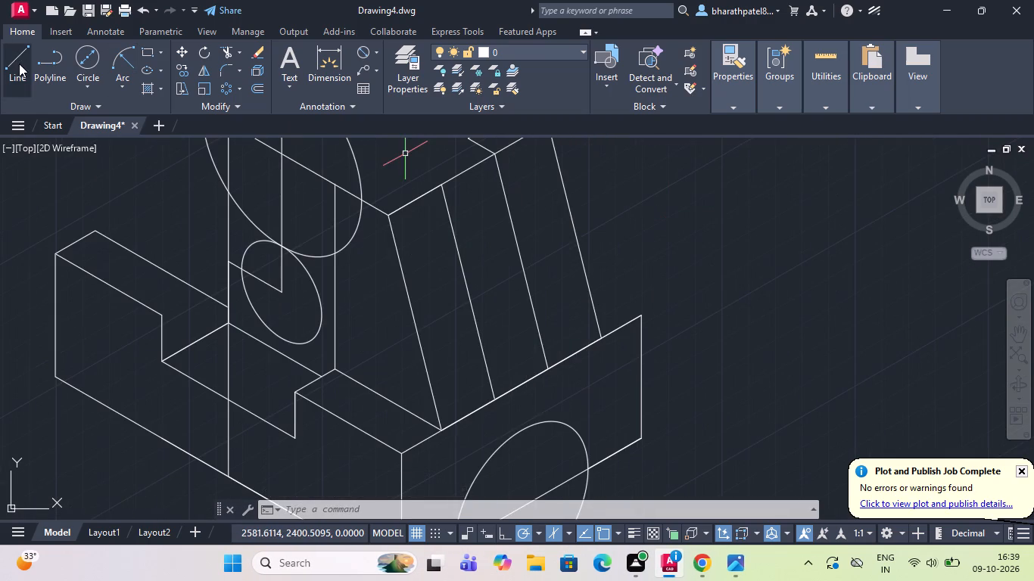
{"action": "left_click", "coordinate": [19, 64]}
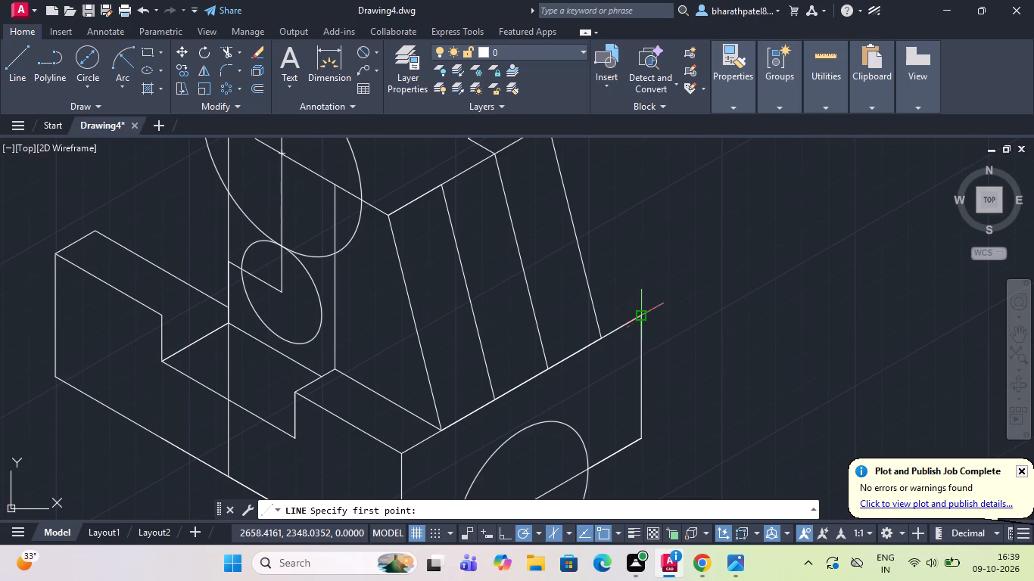
{"action": "left_click", "coordinate": [641, 312]}
{"action": "left_click", "coordinate": [535, 261]}
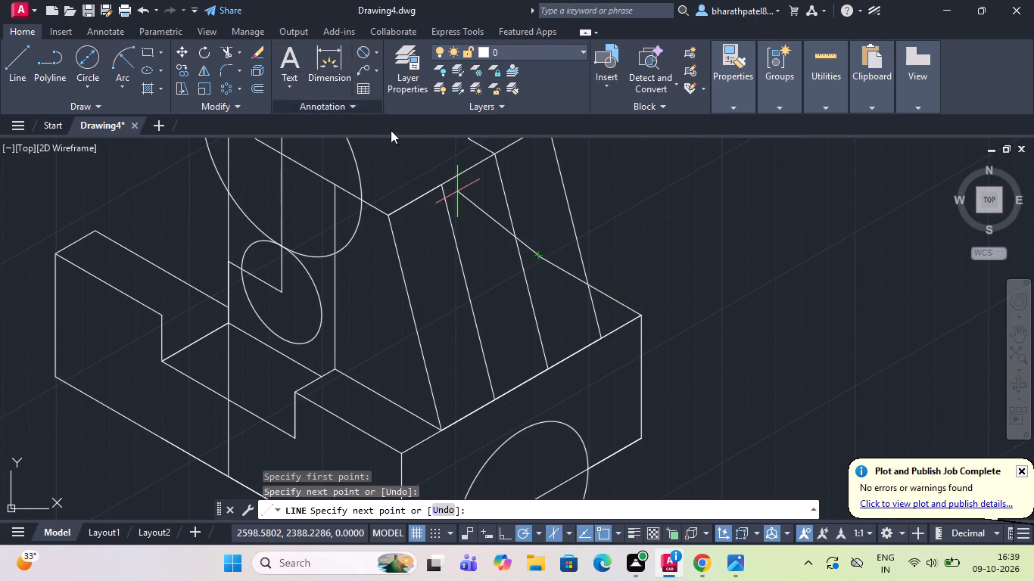
{"action": "key", "text": "Escape"}
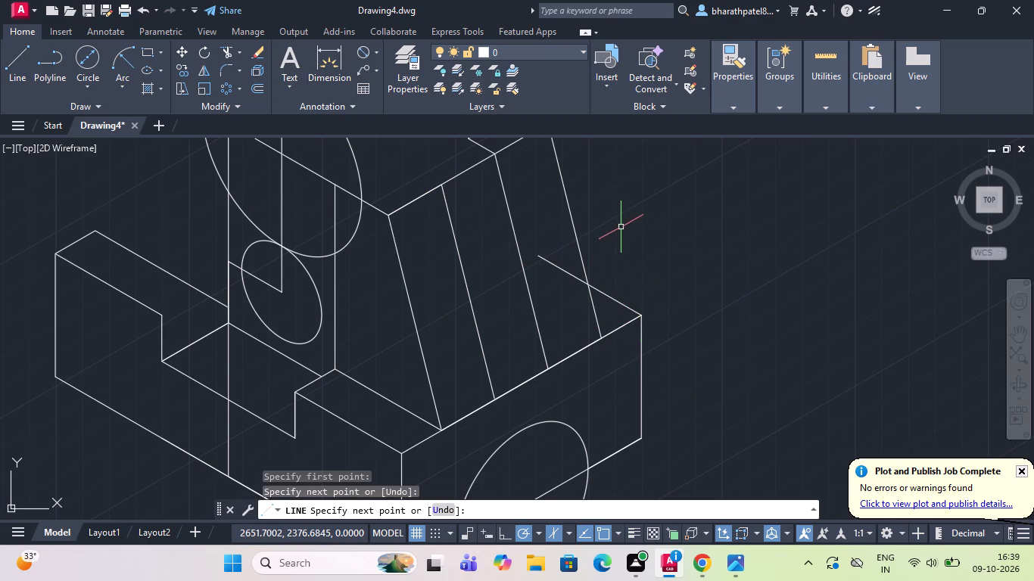
Trim the receding line back to the sloping side's far edge and remove the top edge segment between the two ribs.
{"action": "left_click", "coordinate": [229, 54]}
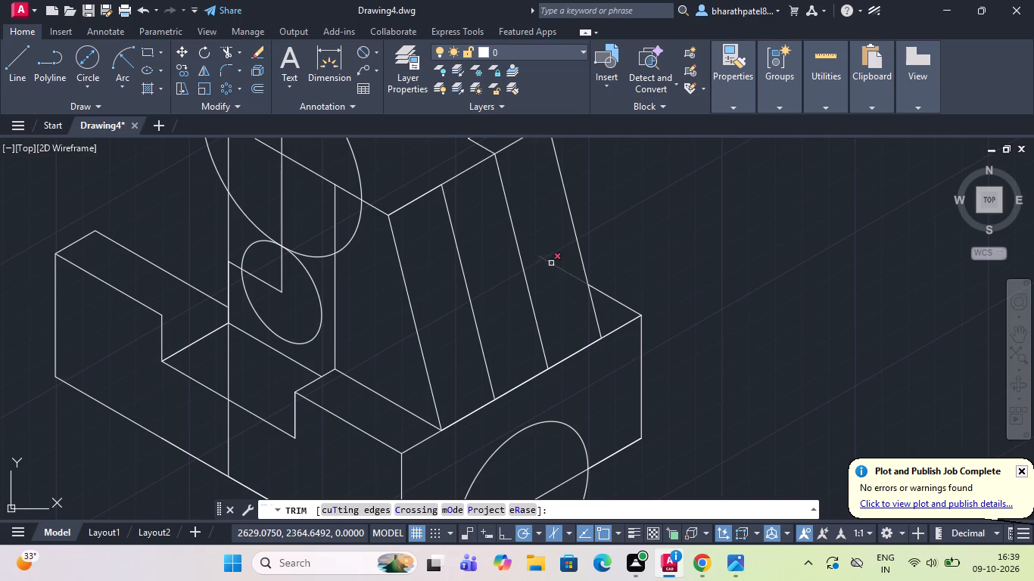
{"action": "left_click_drag", "start_coordinate": [551, 263], "coordinate": [553, 252]}
{"action": "scroll", "coordinate": [553, 252], "scroll_direction": "down", "scroll_amount": 2}
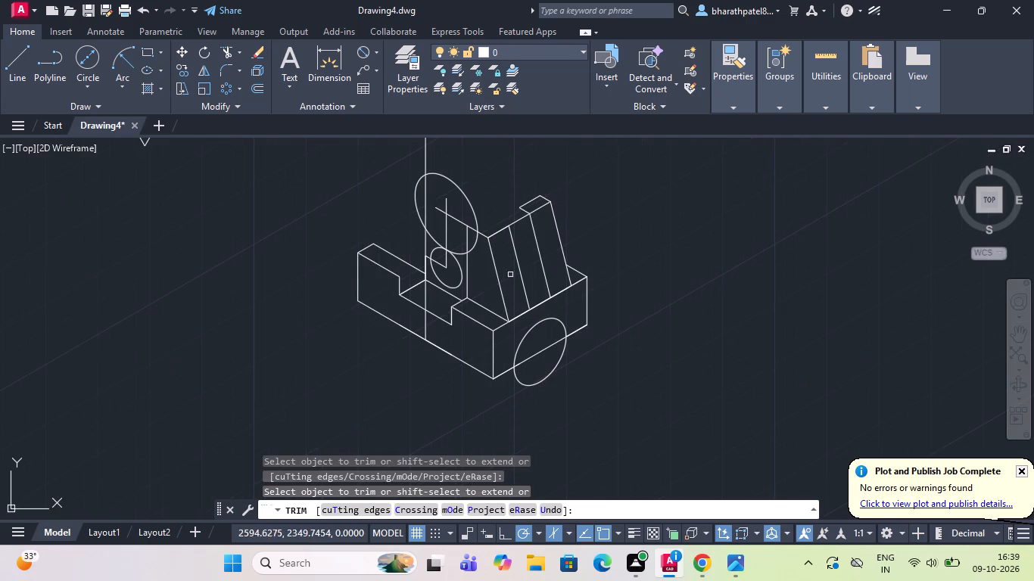
{"action": "double_click", "coordinate": [521, 221]}
Start a line in the empty area away from the block with a short horizontal segment.
{"action": "left_click", "coordinate": [13, 63]}
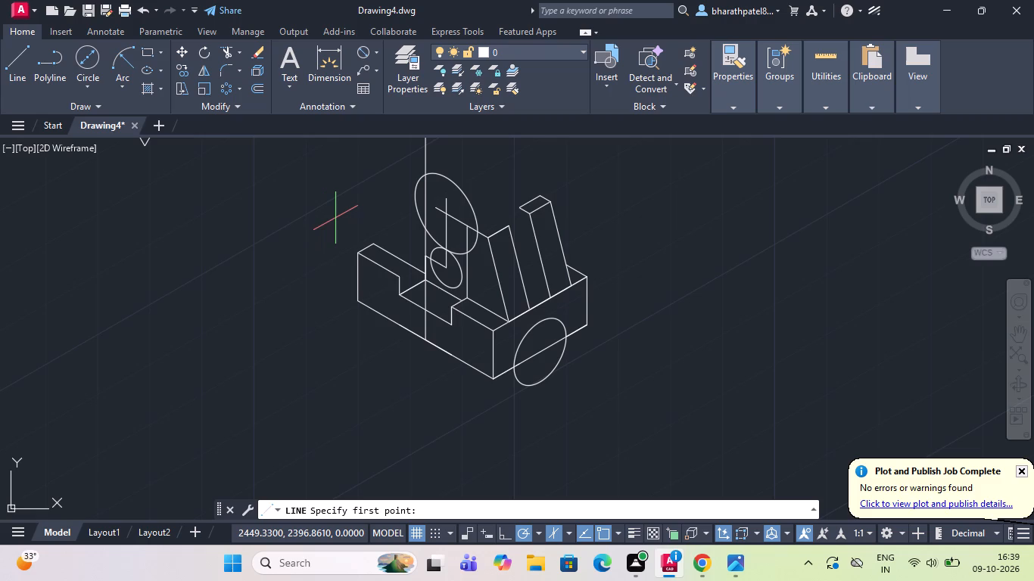
{"action": "scroll", "coordinate": [335, 218], "scroll_direction": "down", "scroll_amount": 2}
{"action": "scroll", "coordinate": [335, 218], "scroll_direction": "up", "scroll_amount": 1}
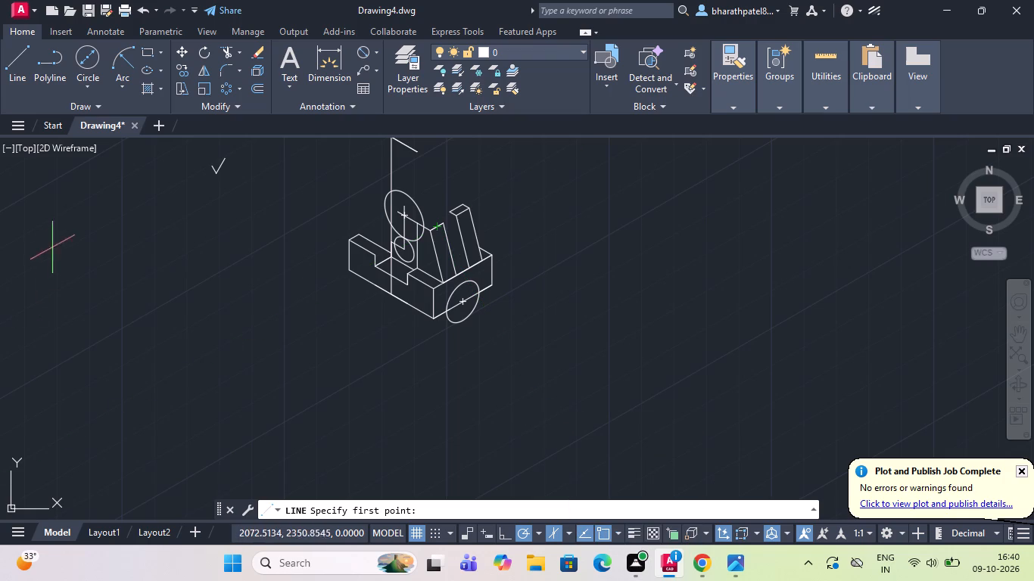
{"action": "left_click", "coordinate": [13, 71]}
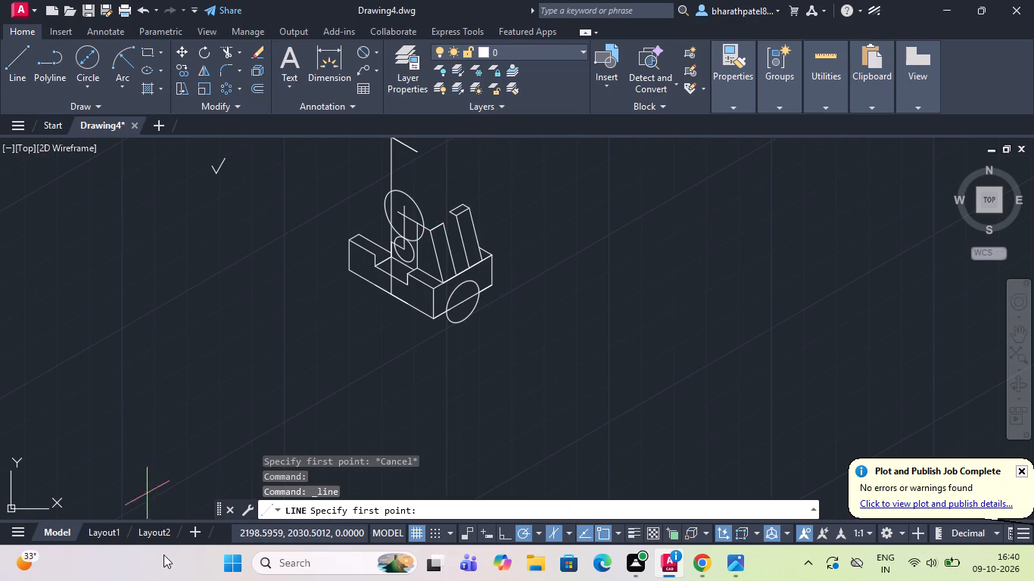
{"action": "left_click", "coordinate": [81, 276]}
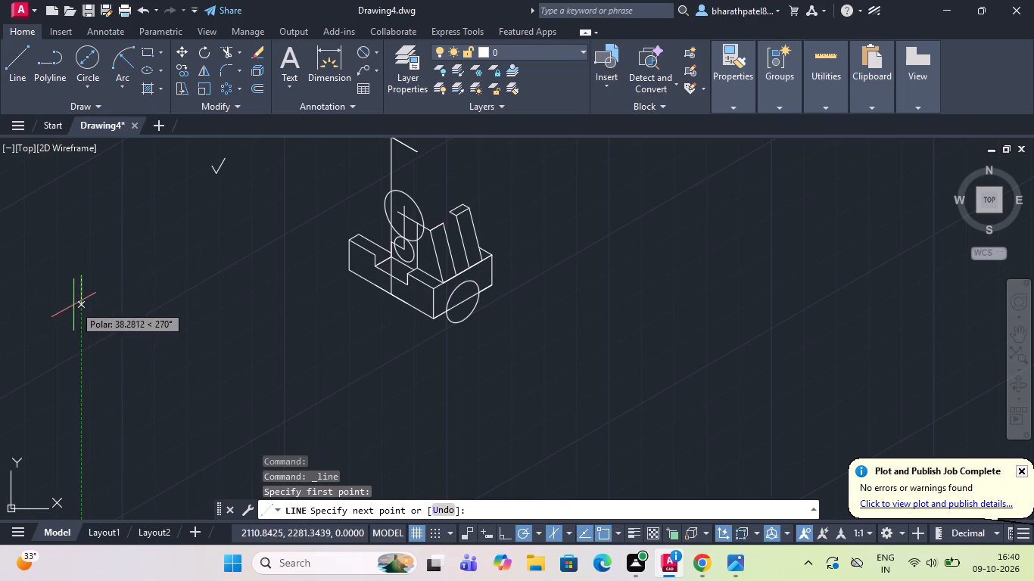
{"action": "left_click_drag", "start_coordinate": [70, 278], "coordinate": [76, 269]}
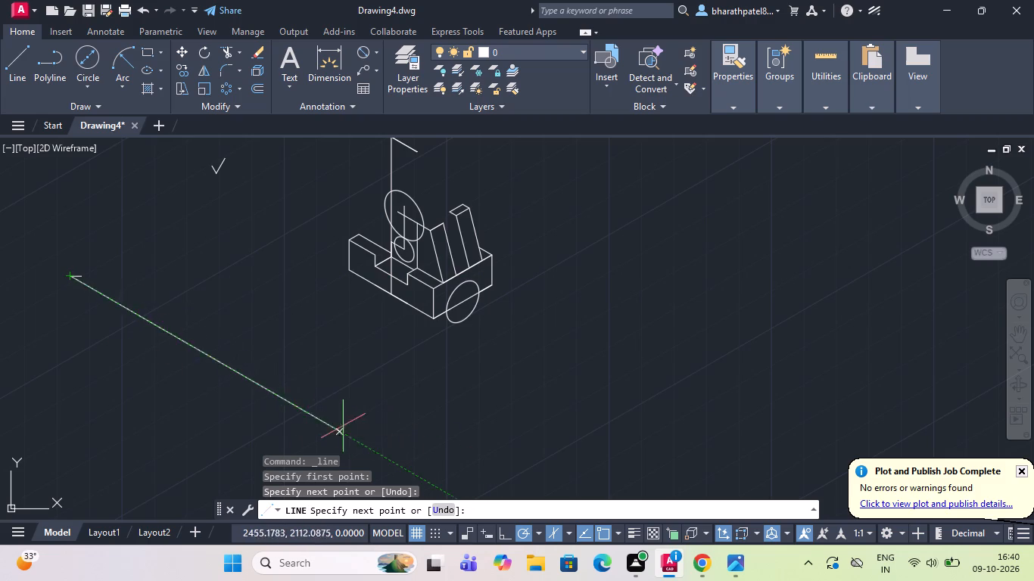
Continue the running line with stray freehand segments while switching isoplanes, finish on isoplane Top, and end the line.
{"action": "left_click", "coordinate": [567, 529]}
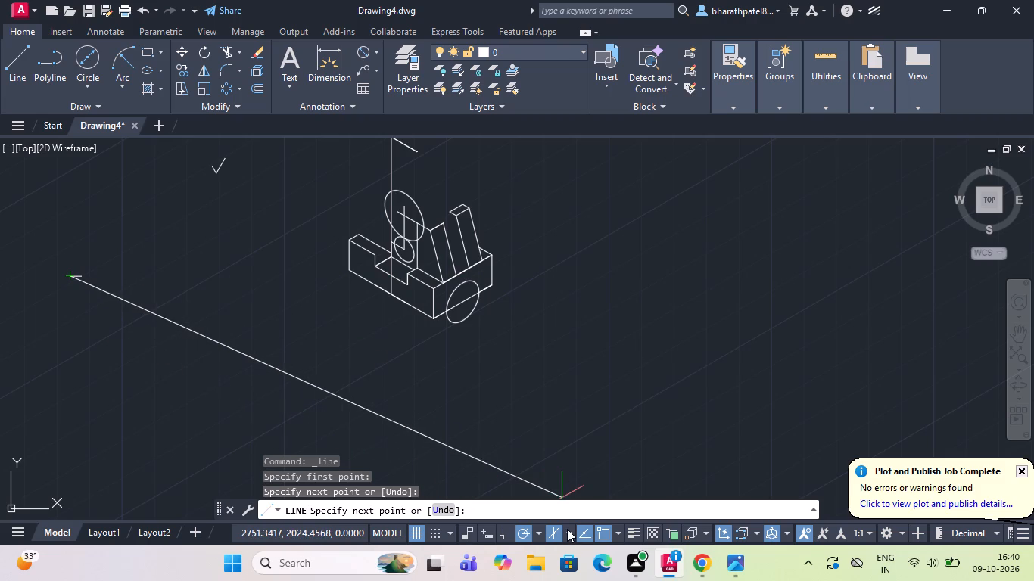
{"action": "double_click", "coordinate": [572, 489]}
{"action": "triple_click", "coordinate": [565, 535]}
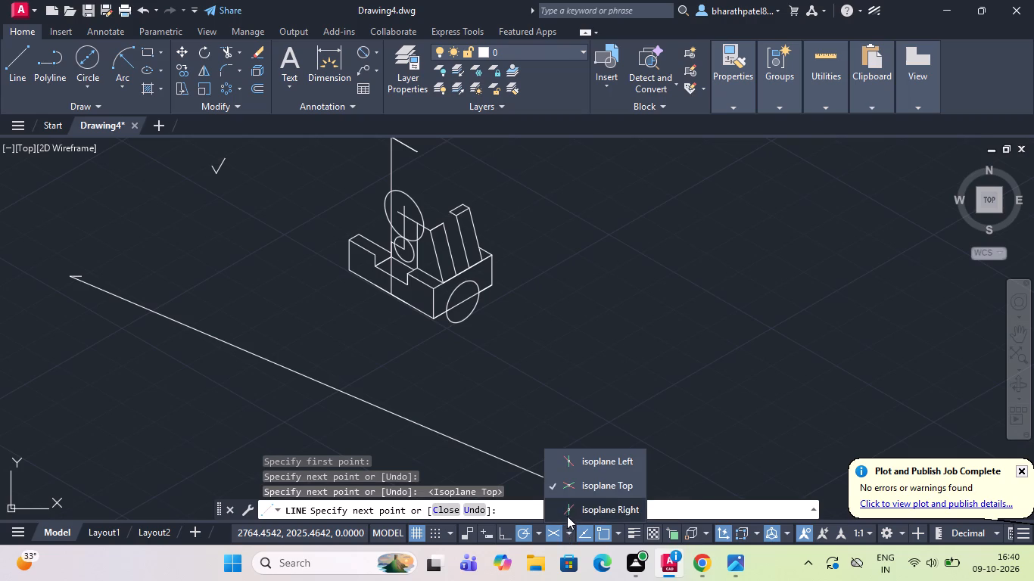
{"action": "double_click", "coordinate": [576, 471]}
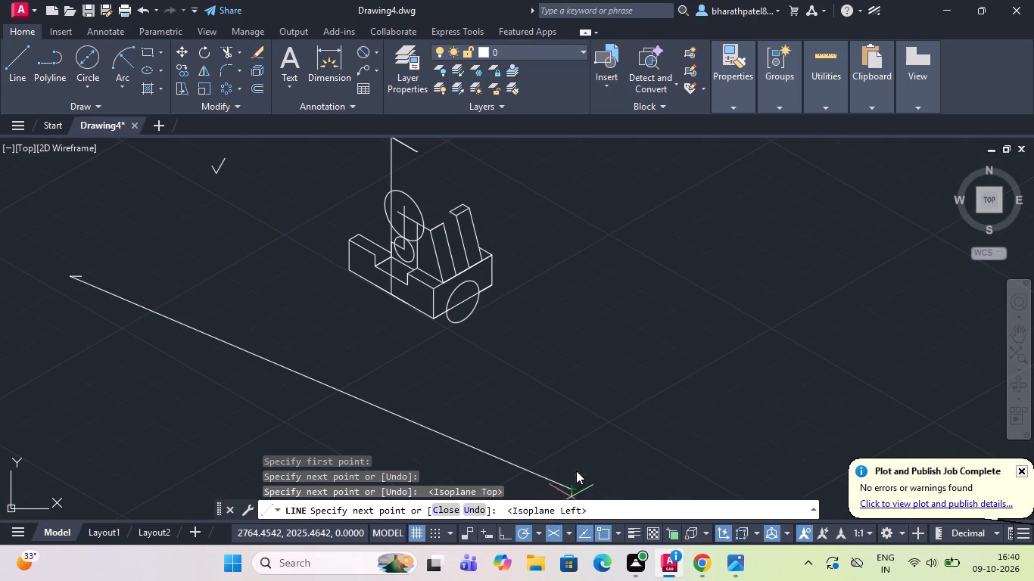
{"action": "left_click", "coordinate": [571, 530]}
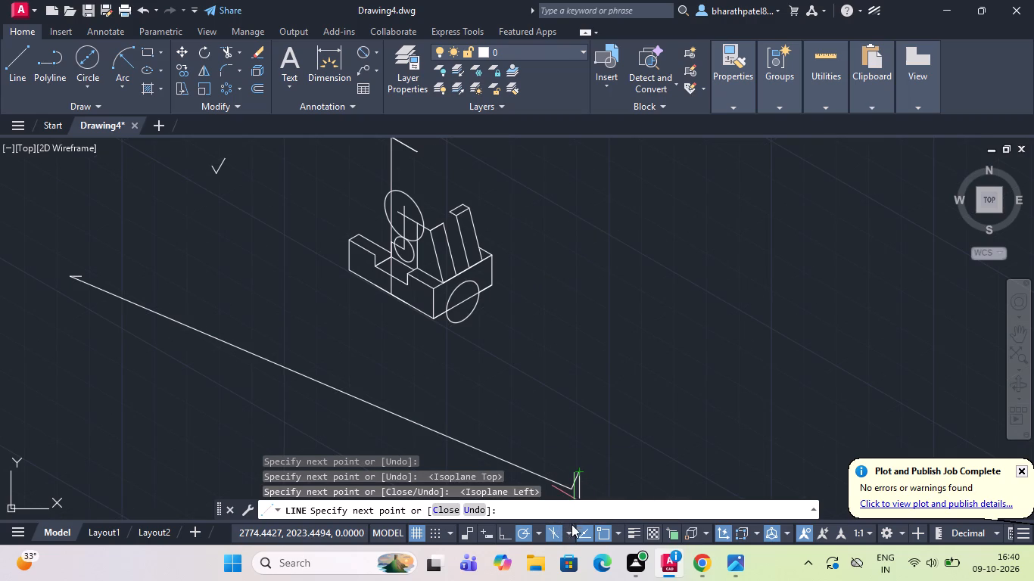
{"action": "left_click", "coordinate": [578, 508]}
{"action": "left_click", "coordinate": [570, 533]}
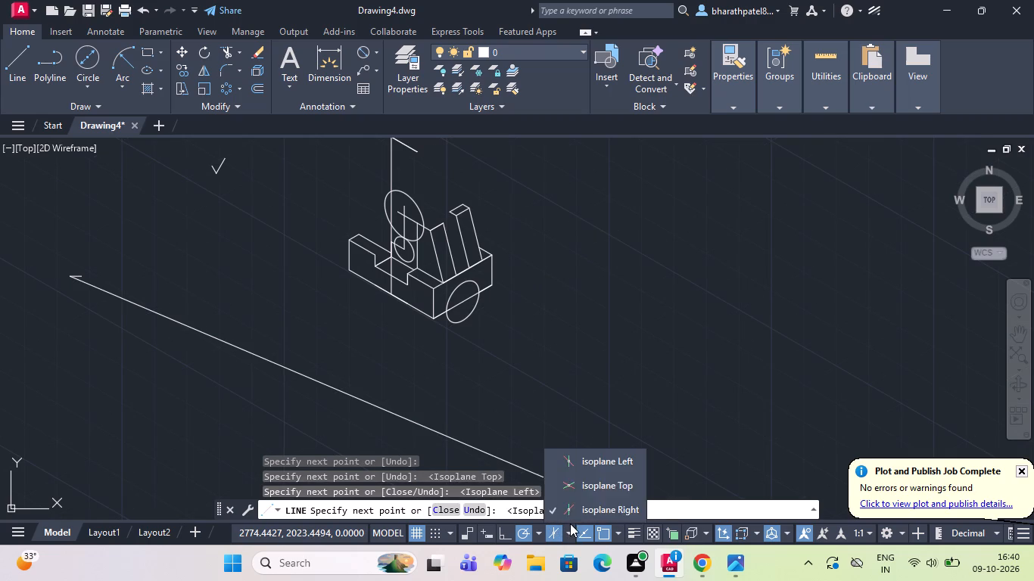
{"action": "left_click", "coordinate": [581, 488]}
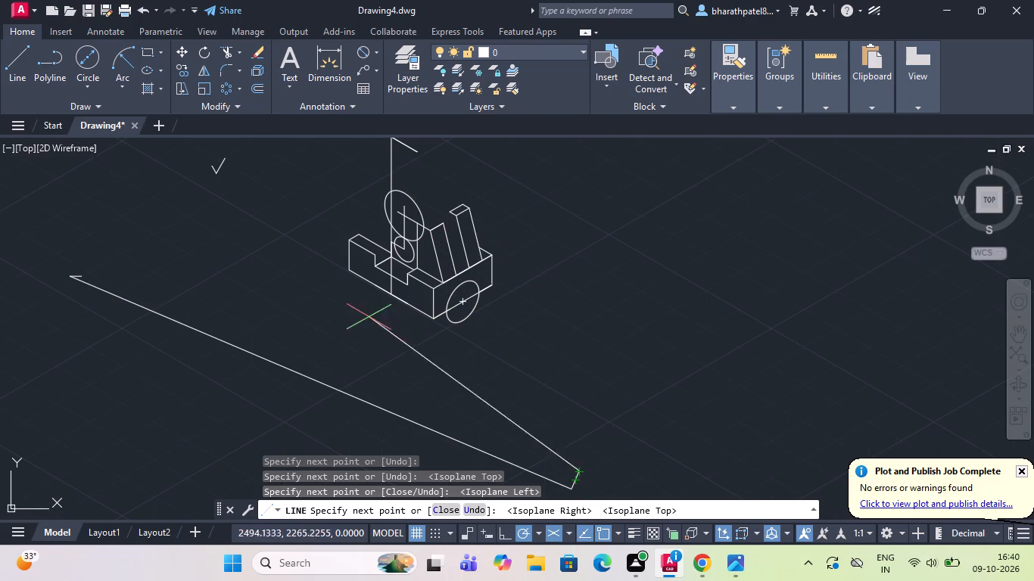
{"action": "left_click", "coordinate": [276, 350]}
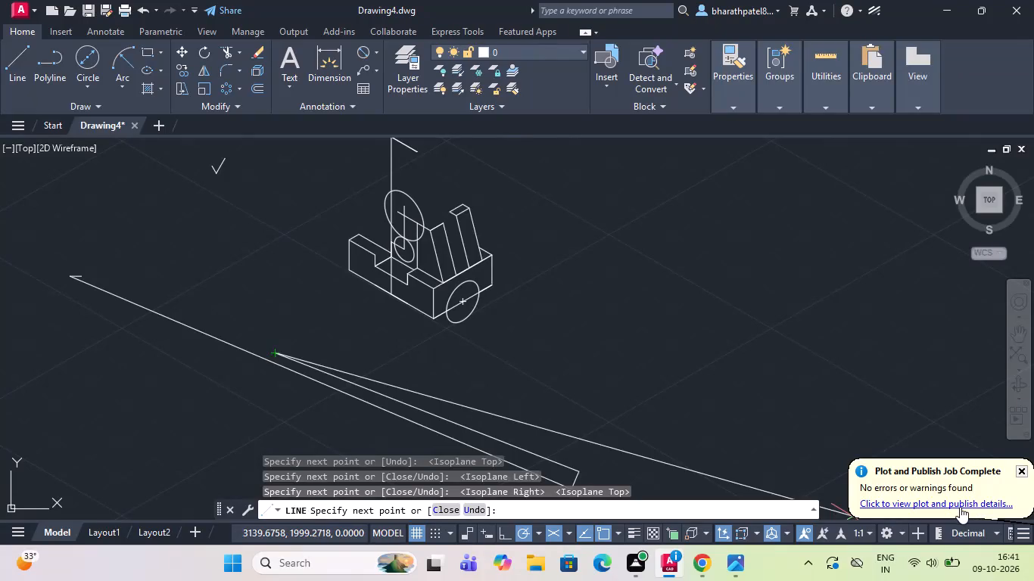
{"action": "key", "text": "Escape"}
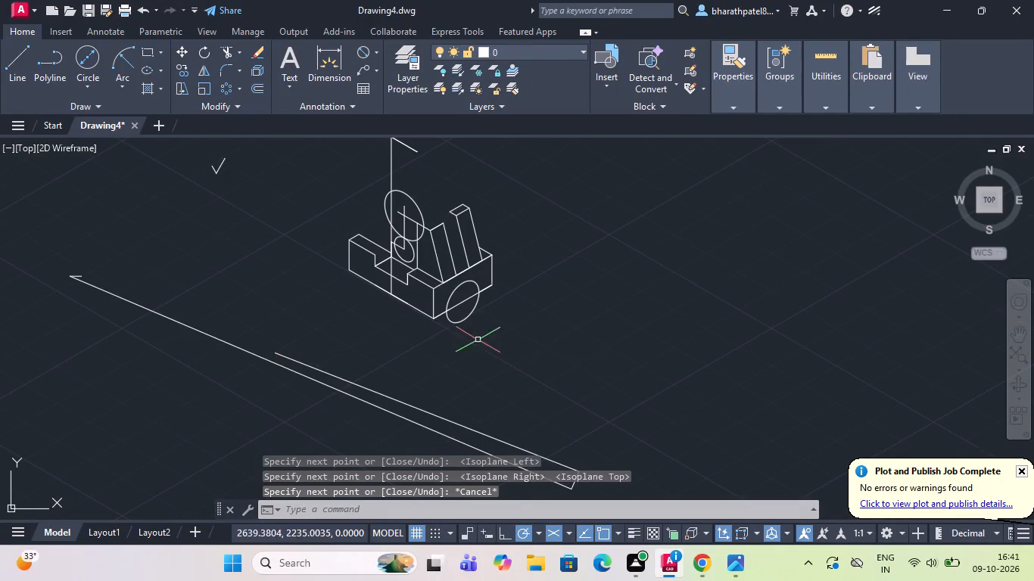
Erase the two long stray lines running below the block.
{"action": "left_click", "coordinate": [299, 372]}
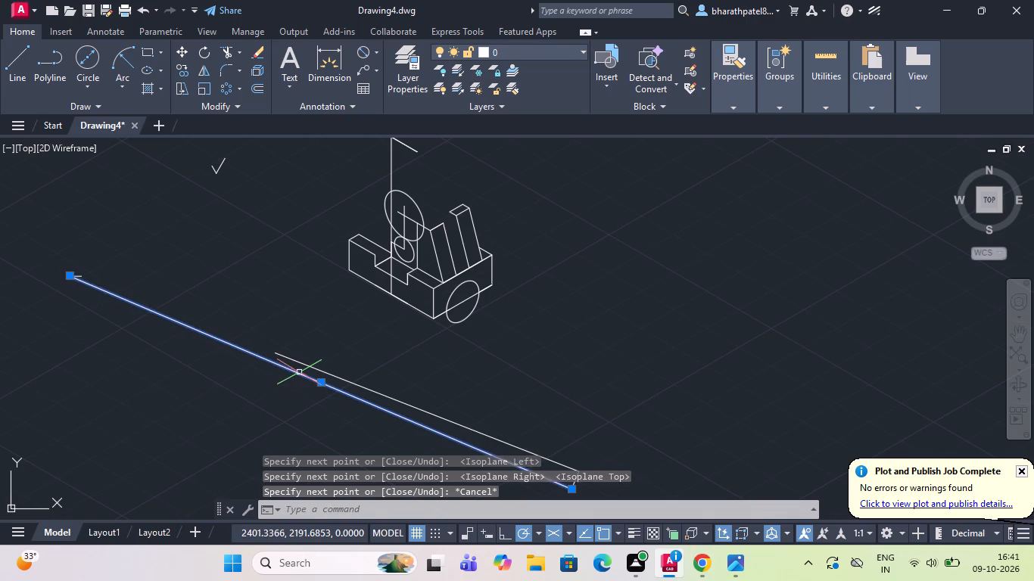
{"action": "left_click", "coordinate": [306, 365]}
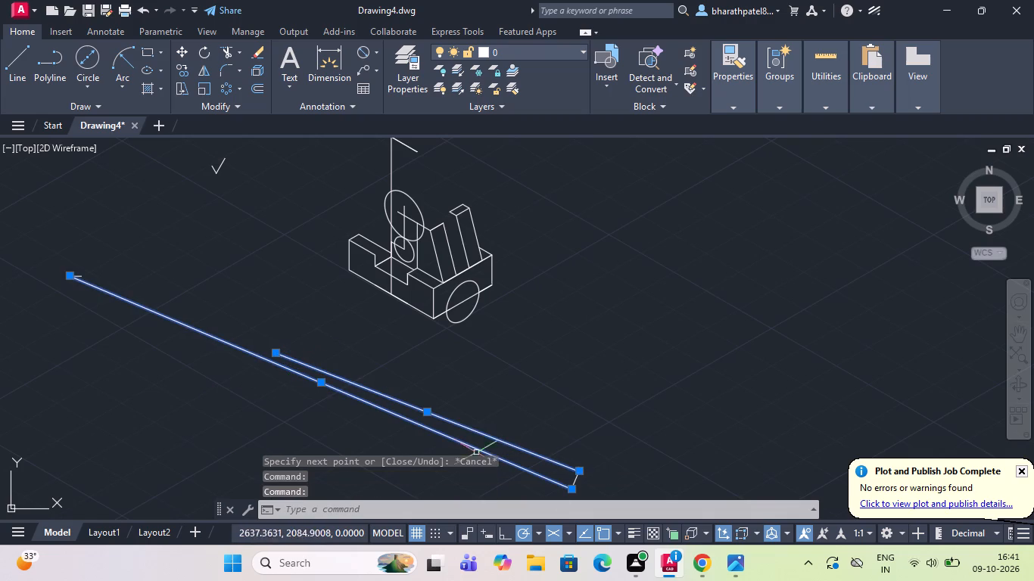
{"action": "left_click", "coordinate": [575, 482]}
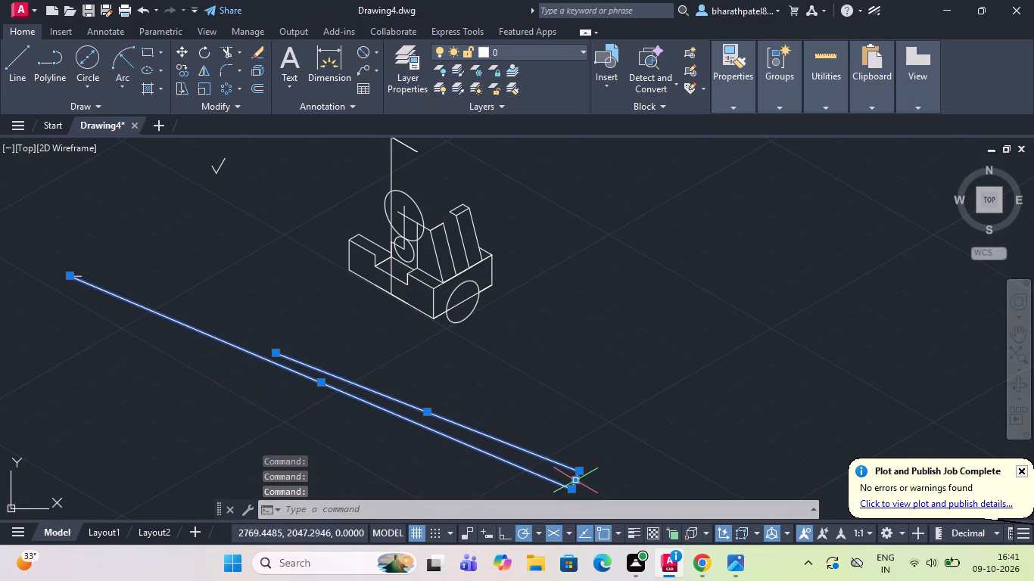
{"action": "key", "text": "Escape"}
{"action": "left_click_drag", "start_coordinate": [477, 421], "coordinate": [459, 455]}
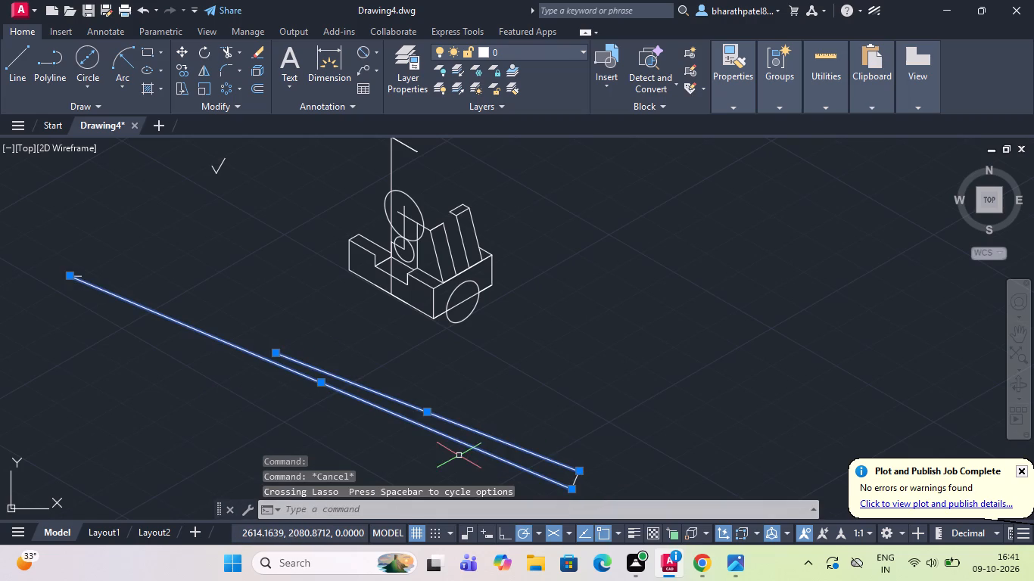
{"action": "key", "text": "Delete"}
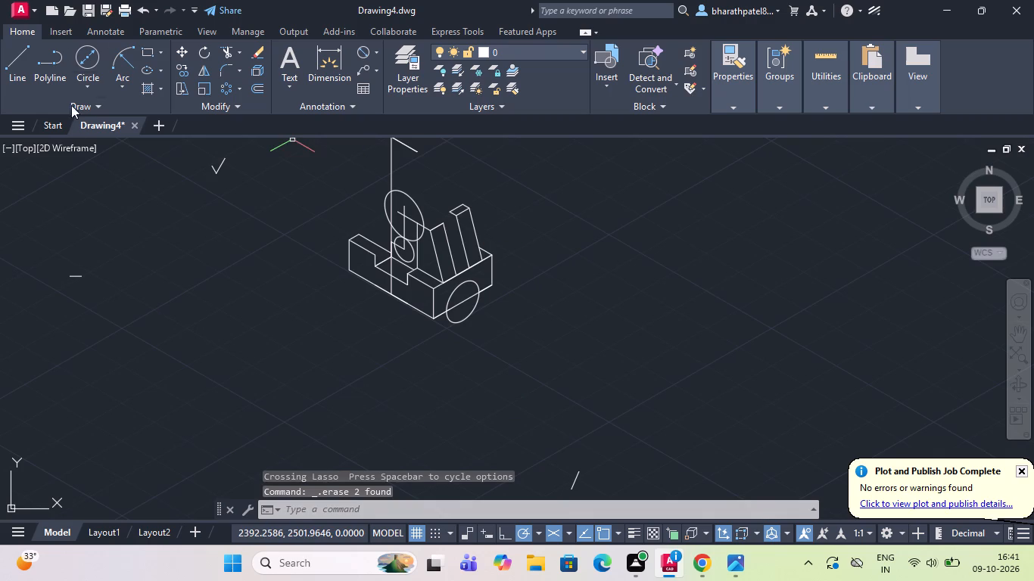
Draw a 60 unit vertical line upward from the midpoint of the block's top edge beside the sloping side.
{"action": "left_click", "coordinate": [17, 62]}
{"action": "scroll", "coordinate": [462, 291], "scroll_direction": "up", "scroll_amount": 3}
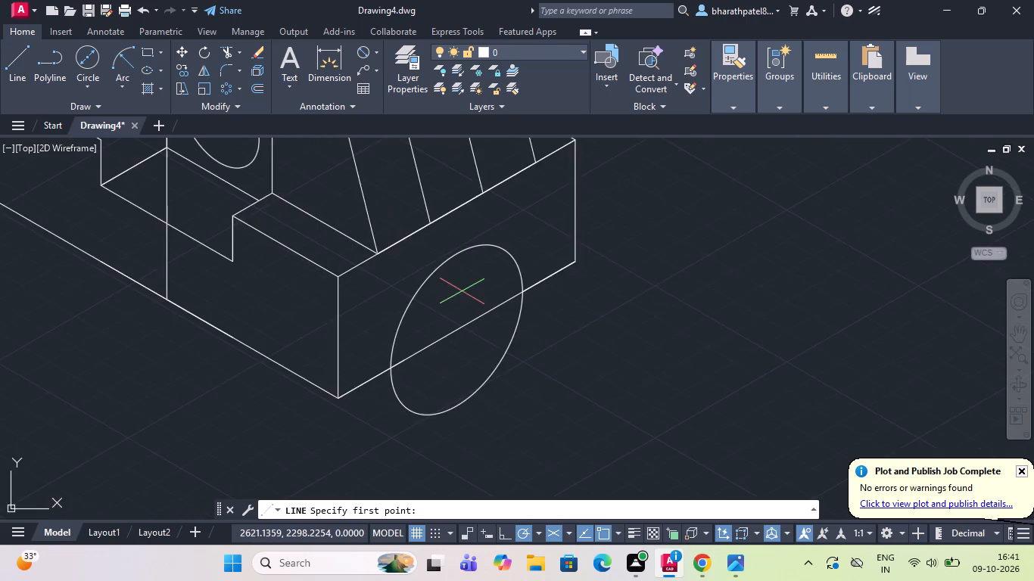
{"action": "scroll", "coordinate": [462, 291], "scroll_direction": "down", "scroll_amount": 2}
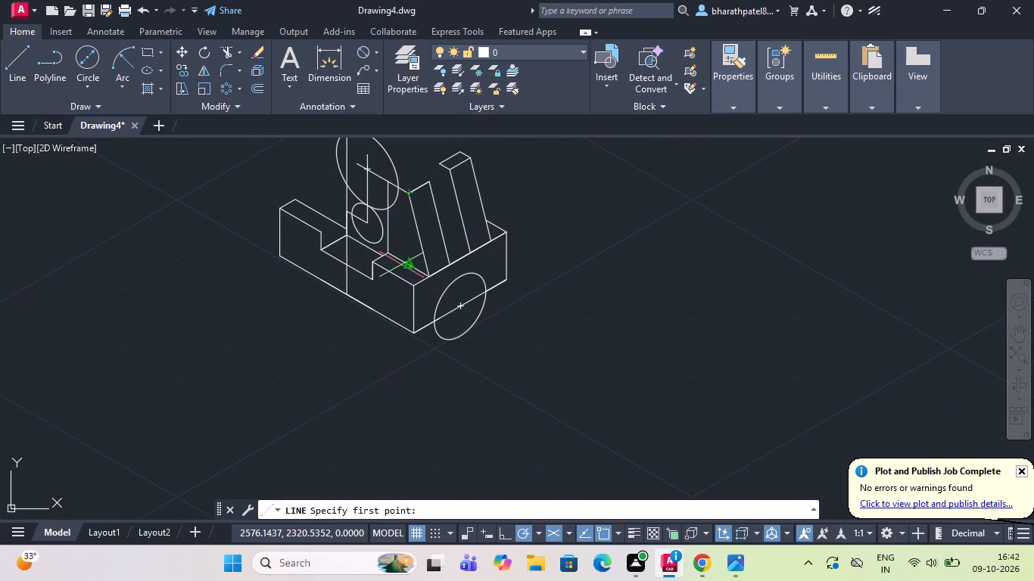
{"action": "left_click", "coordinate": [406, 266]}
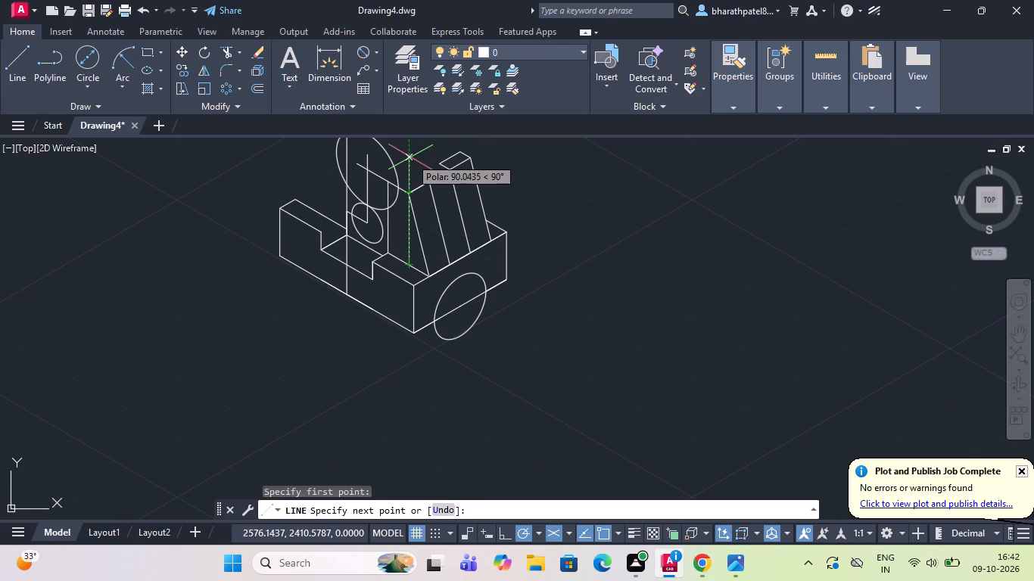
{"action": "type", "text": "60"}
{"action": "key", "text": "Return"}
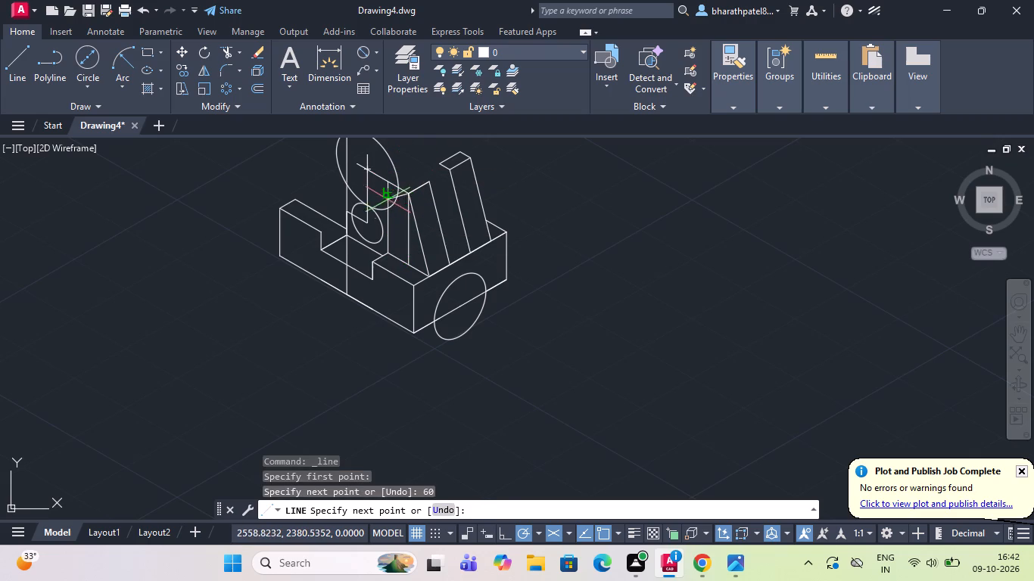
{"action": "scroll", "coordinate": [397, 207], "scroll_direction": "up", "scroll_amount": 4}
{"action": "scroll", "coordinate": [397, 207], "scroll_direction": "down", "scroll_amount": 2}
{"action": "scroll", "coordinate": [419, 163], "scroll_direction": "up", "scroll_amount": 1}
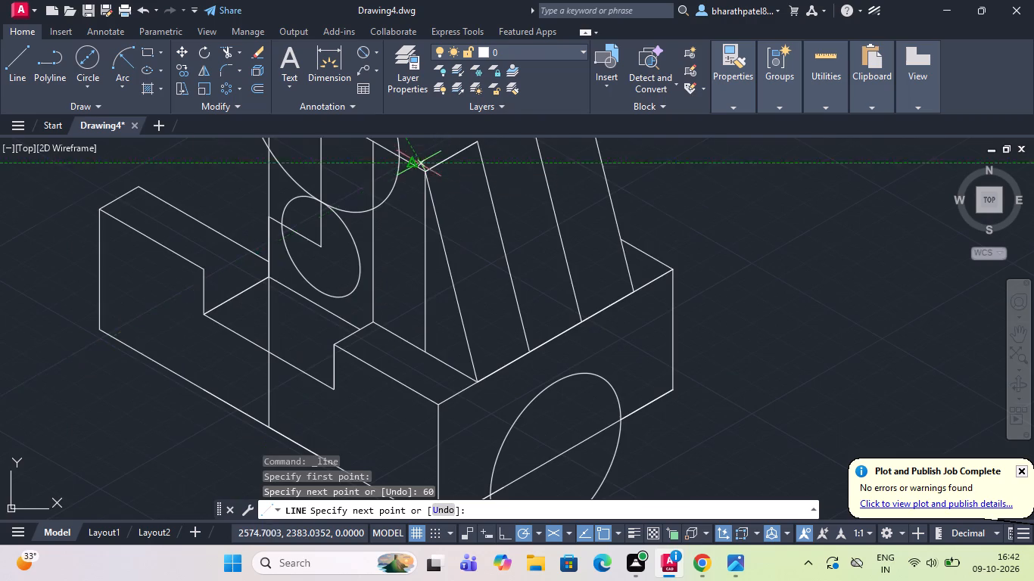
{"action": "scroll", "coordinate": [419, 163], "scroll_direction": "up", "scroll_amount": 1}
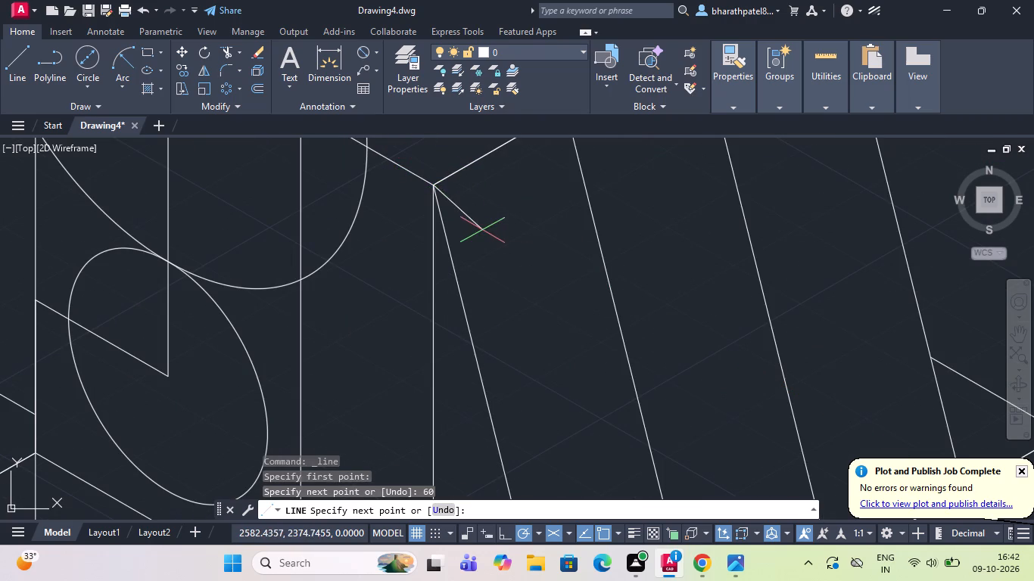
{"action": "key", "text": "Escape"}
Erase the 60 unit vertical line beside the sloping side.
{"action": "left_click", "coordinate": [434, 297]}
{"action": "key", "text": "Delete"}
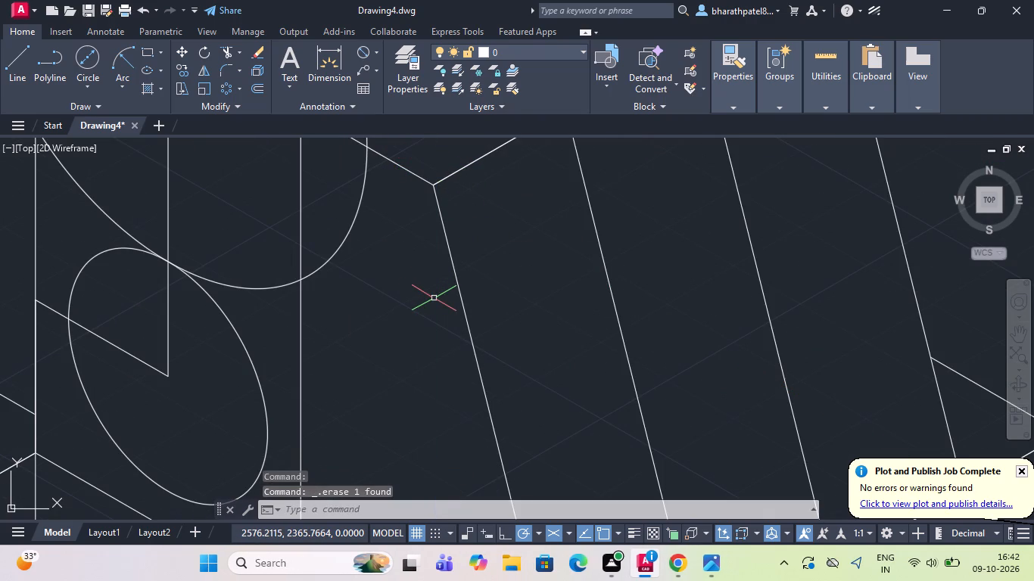
Start a separate outline in the empty area beside the block with a 130 unit line at 330°.
{"action": "scroll", "coordinate": [424, 286], "scroll_direction": "down", "scroll_amount": 3}
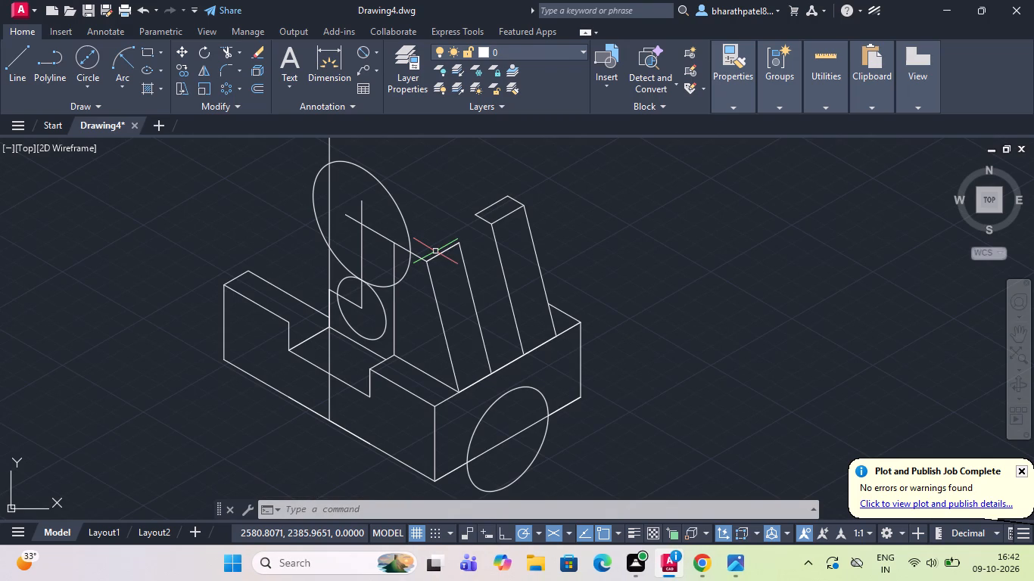
{"action": "scroll", "coordinate": [435, 251], "scroll_direction": "down", "scroll_amount": 2}
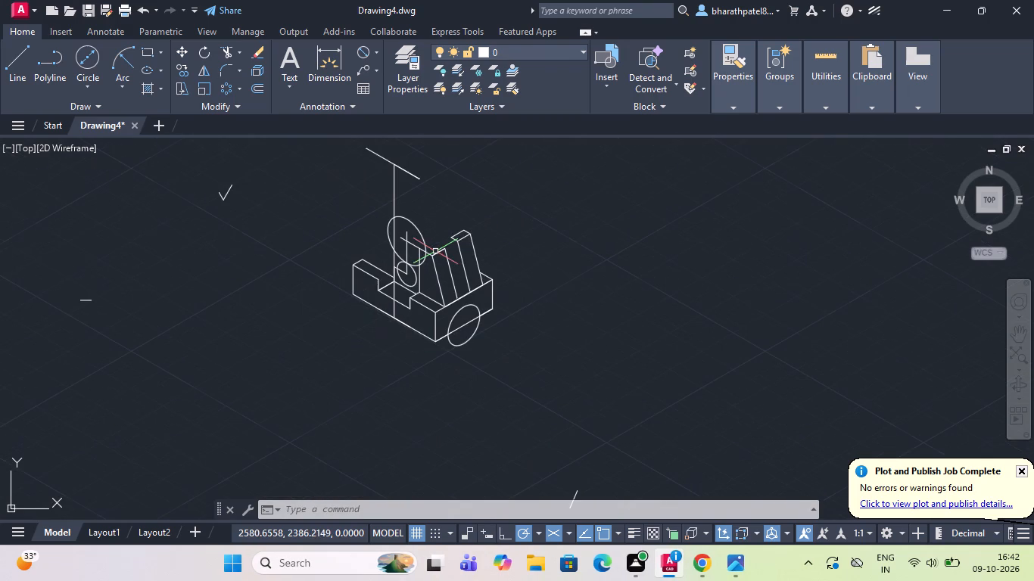
{"action": "scroll", "coordinate": [449, 277], "scroll_direction": "down", "scroll_amount": 1}
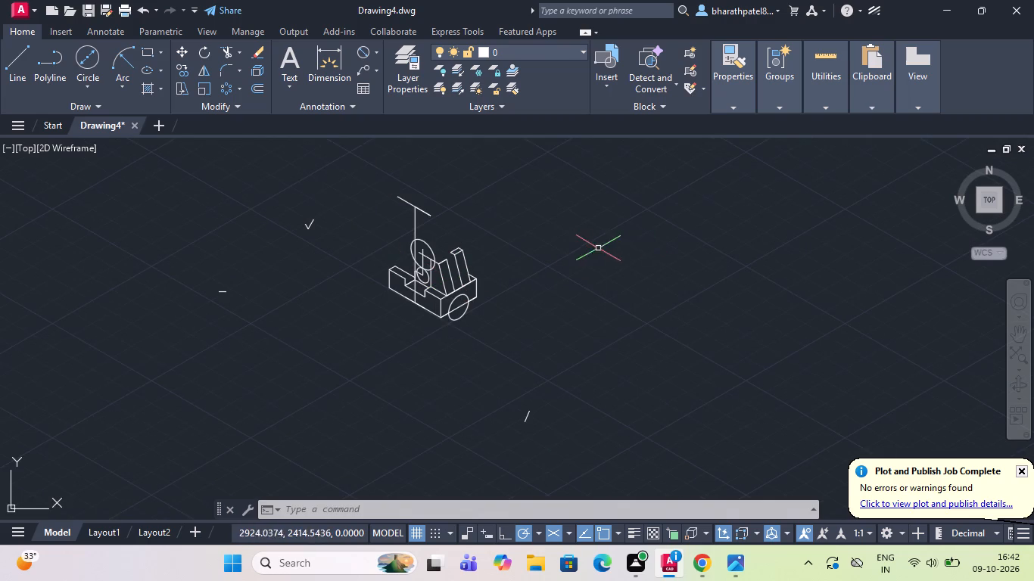
{"action": "scroll", "coordinate": [596, 248], "scroll_direction": "up", "scroll_amount": 2}
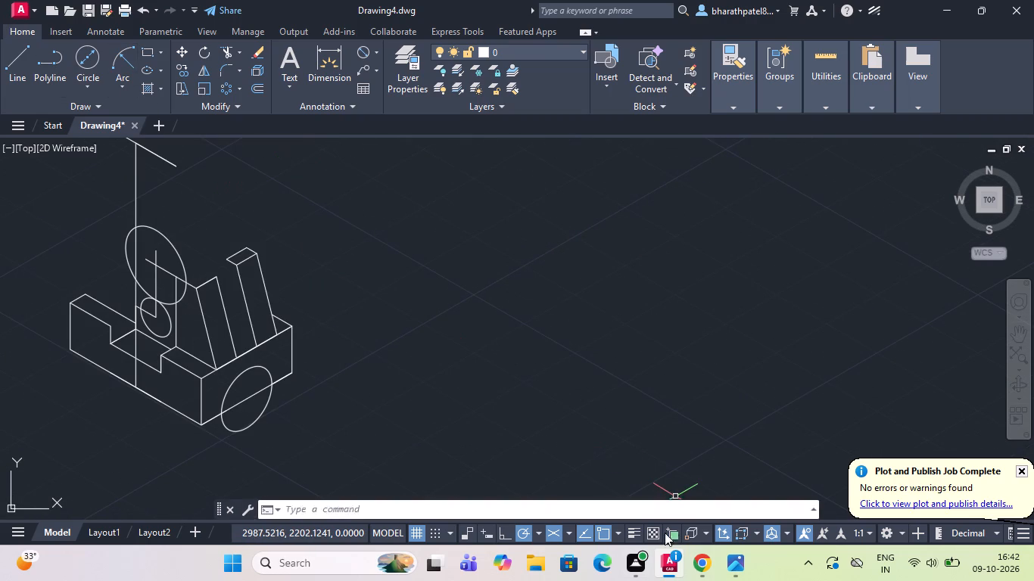
{"action": "left_click", "coordinate": [14, 49]}
{"action": "scroll", "coordinate": [379, 263], "scroll_direction": "down", "scroll_amount": 3}
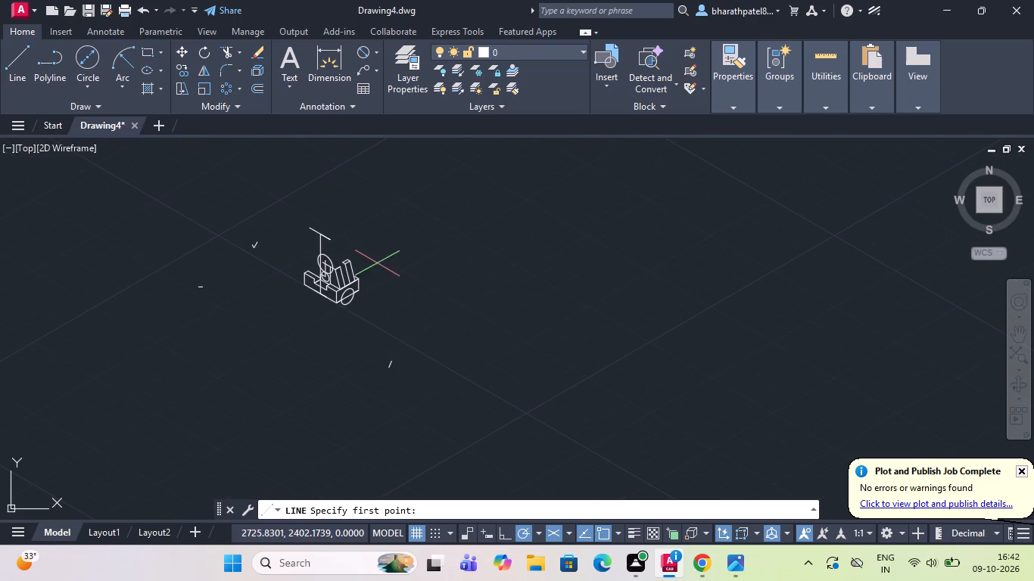
{"action": "scroll", "coordinate": [497, 241], "scroll_direction": "up", "scroll_amount": 3}
{"action": "scroll", "coordinate": [497, 241], "scroll_direction": "down", "scroll_amount": 1}
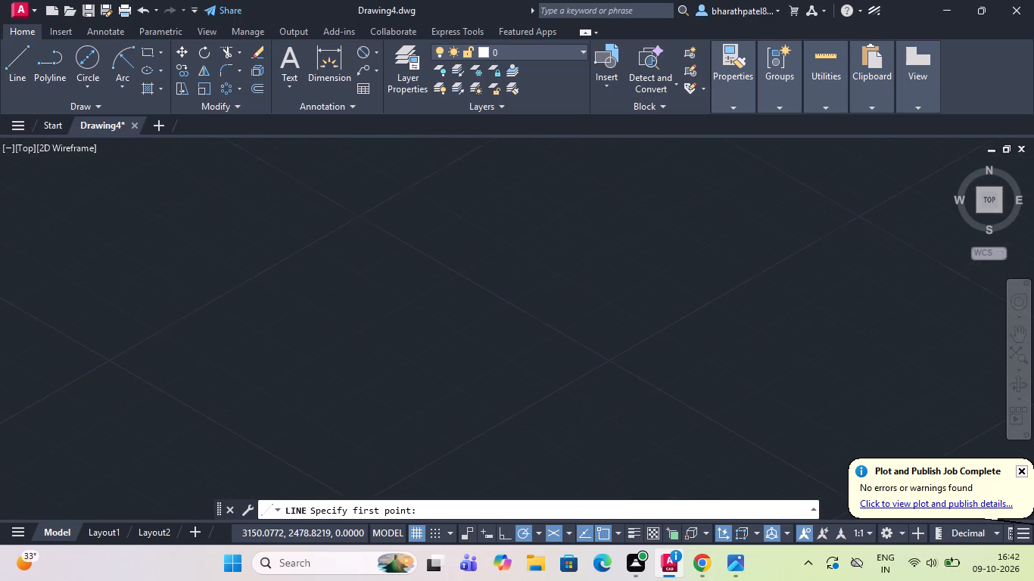
{"action": "left_click", "coordinate": [312, 292]}
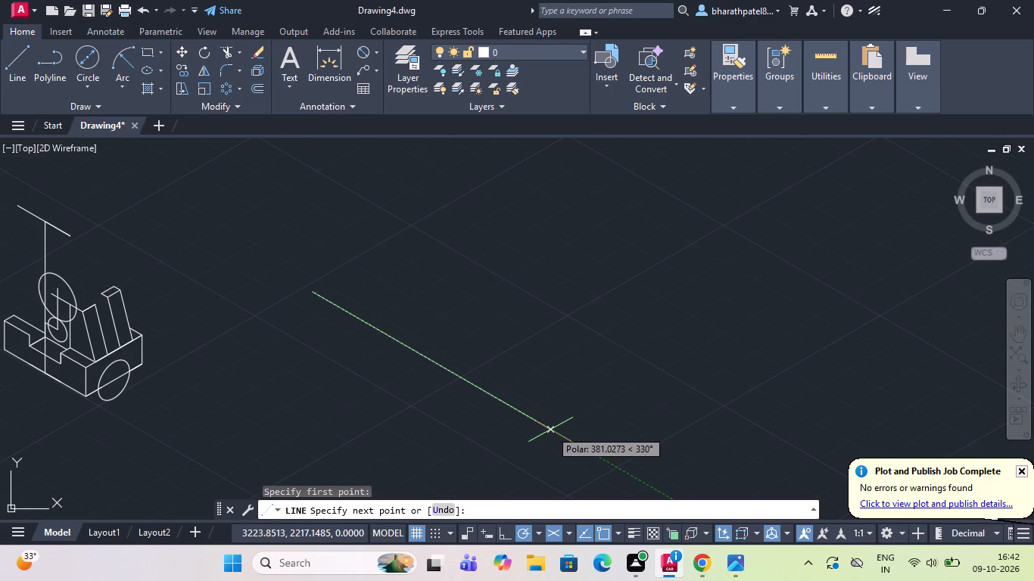
{"action": "type", "text": "130"}
{"action": "key", "text": "Return"}
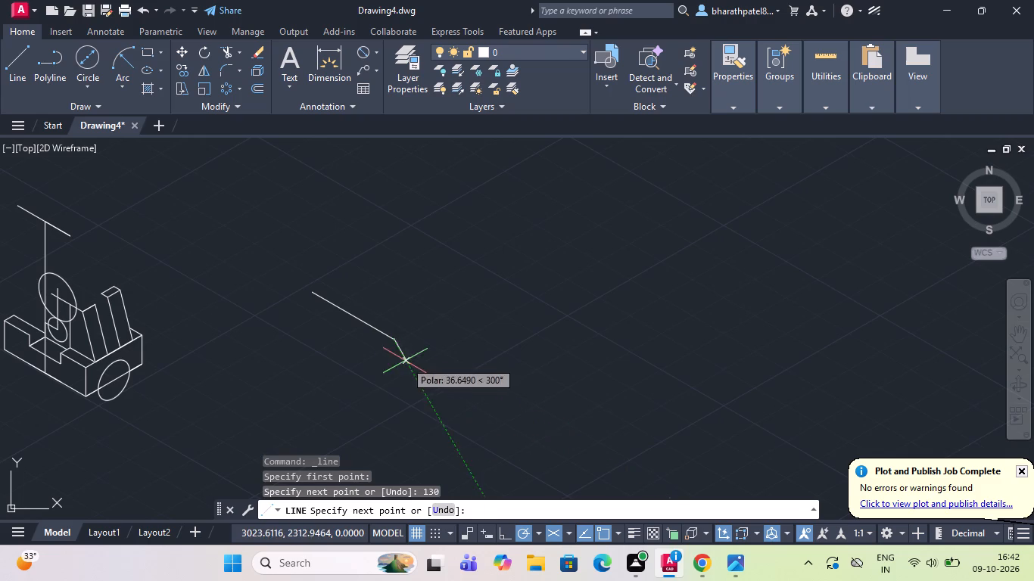
Continue the new outline from the 130 unit line's lower end with a 20 unit segment at 30°, and end the line.
{"action": "scroll", "coordinate": [395, 317], "scroll_direction": "up", "scroll_amount": 2}
{"action": "scroll", "coordinate": [403, 320], "scroll_direction": "down", "scroll_amount": 2}
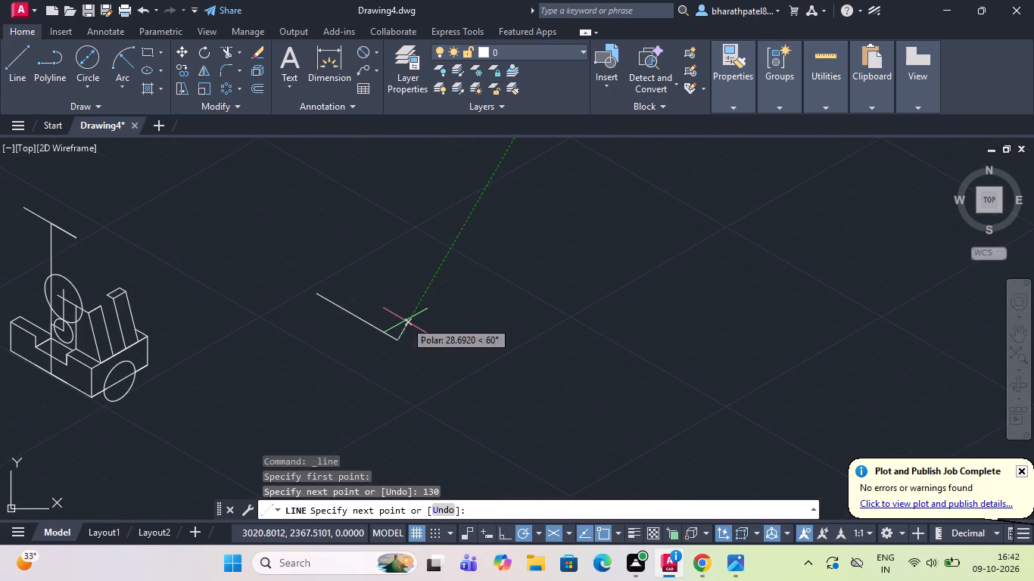
{"action": "scroll", "coordinate": [372, 308], "scroll_direction": "up", "scroll_amount": 1}
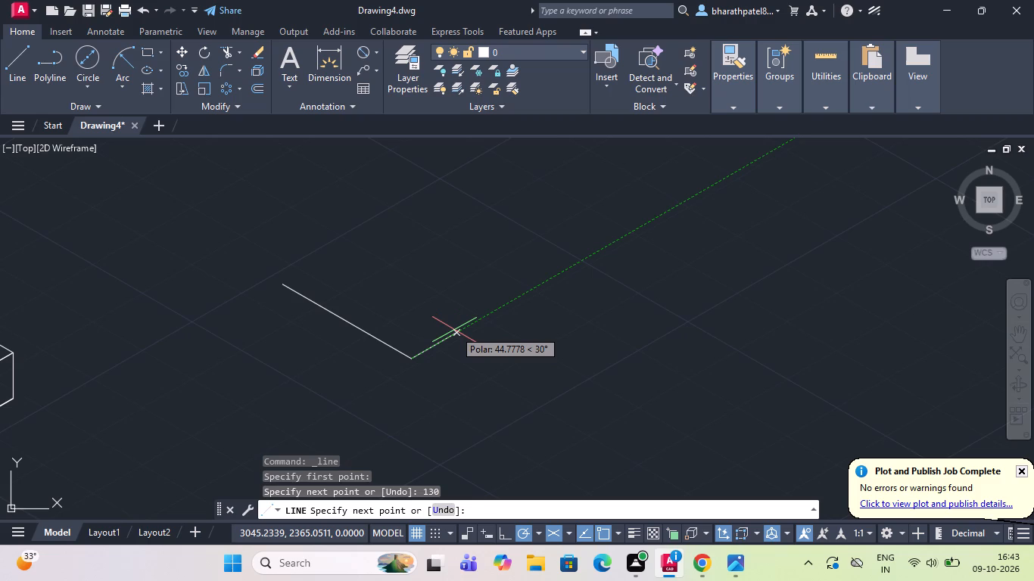
{"action": "type", "text": "20"}
{"action": "key", "text": "Return"}
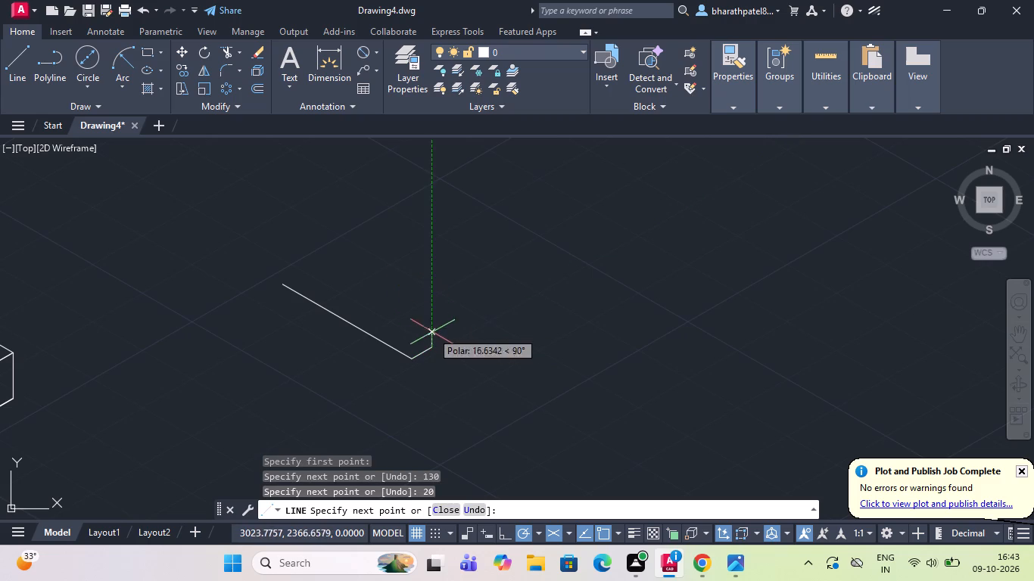
{"action": "key", "text": "Escape"}
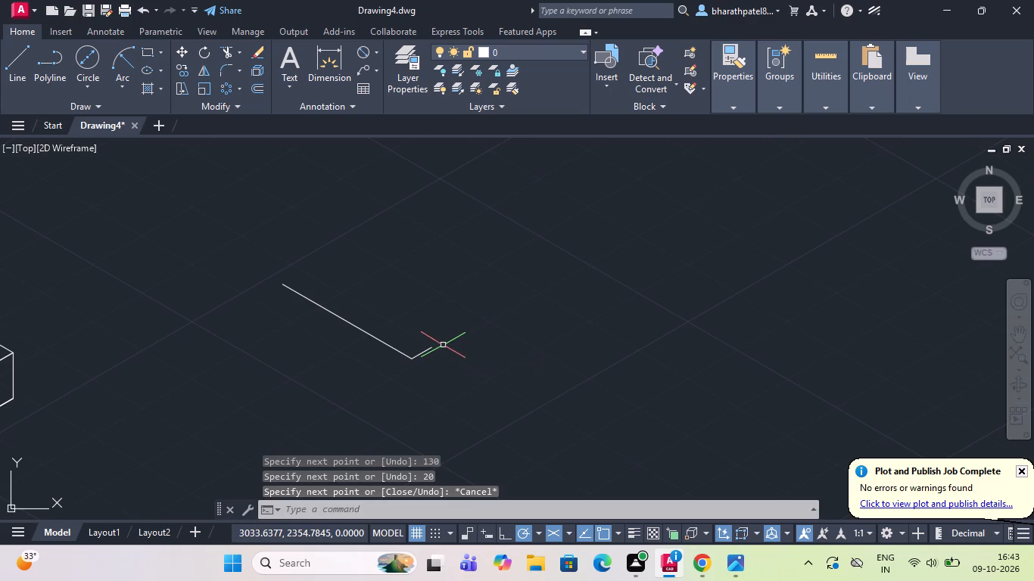
{"action": "scroll", "coordinate": [451, 344], "scroll_direction": "down", "scroll_amount": 1}
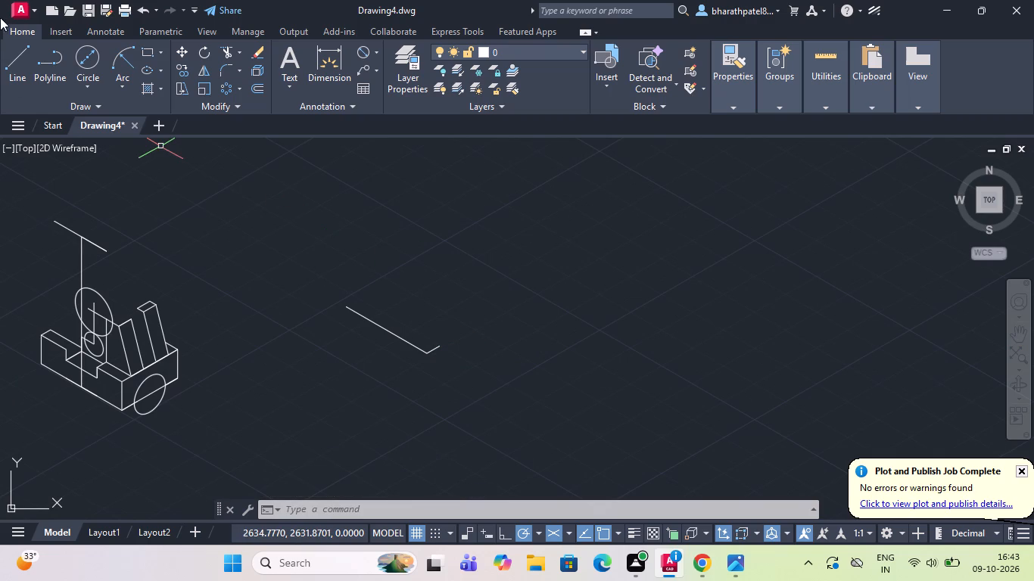
From the new outline's upper end, draw a 40 unit near-vertical line, a 130 unit line at 330°, and a closing line to the corner below.
{"action": "left_click", "coordinate": [8, 52]}
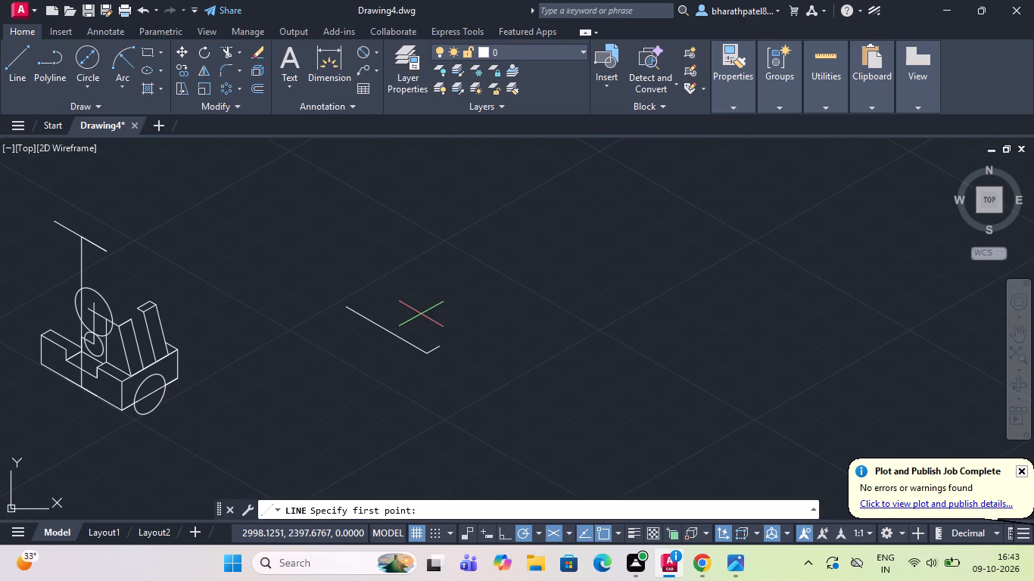
{"action": "left_click", "coordinate": [350, 306]}
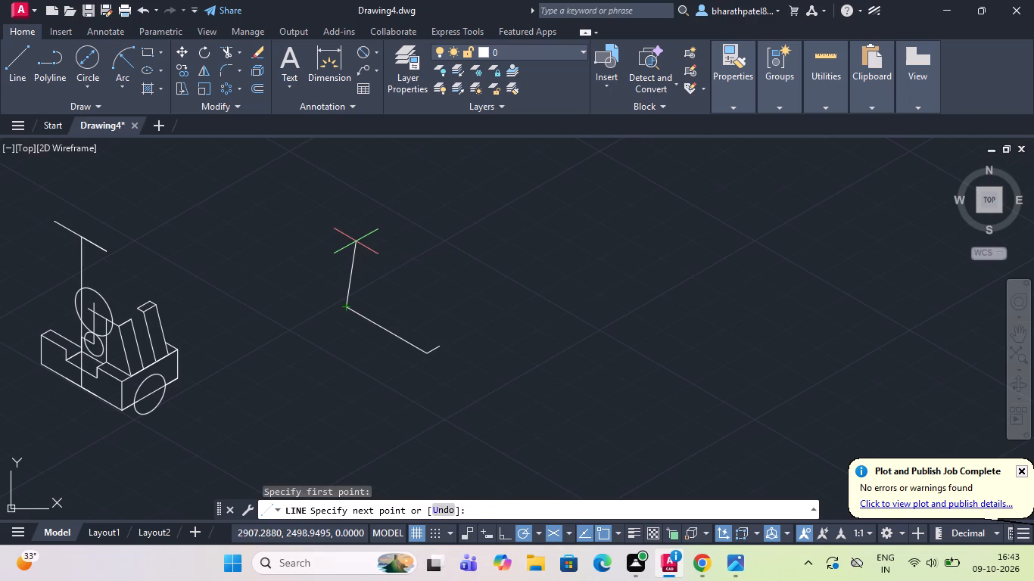
{"action": "type", "text": "40"}
{"action": "key", "text": "Return"}
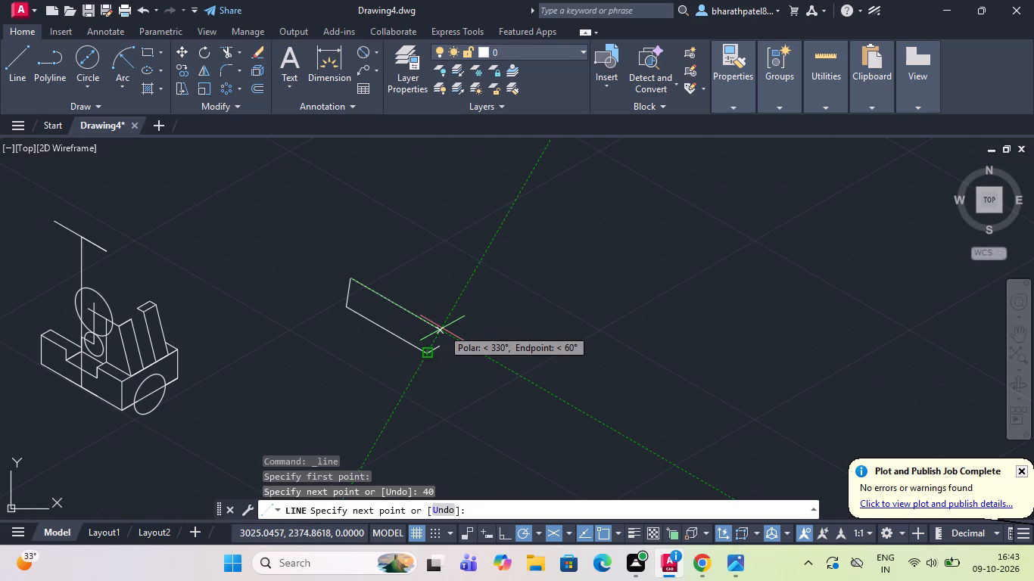
{"action": "key", "text": "1"}
{"action": "key", "text": "3"}
{"action": "key", "text": "0"}
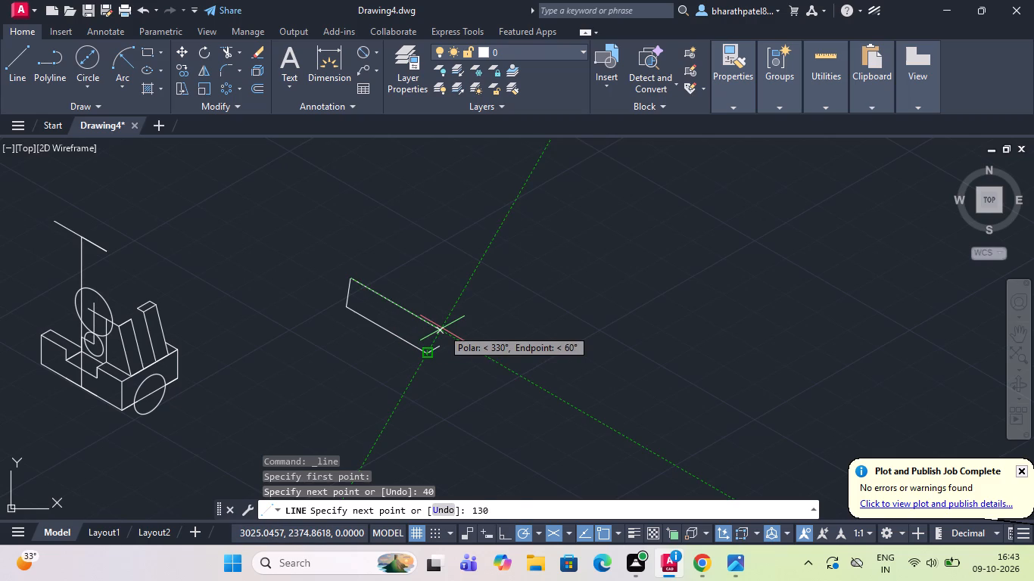
{"action": "key", "text": "Return"}
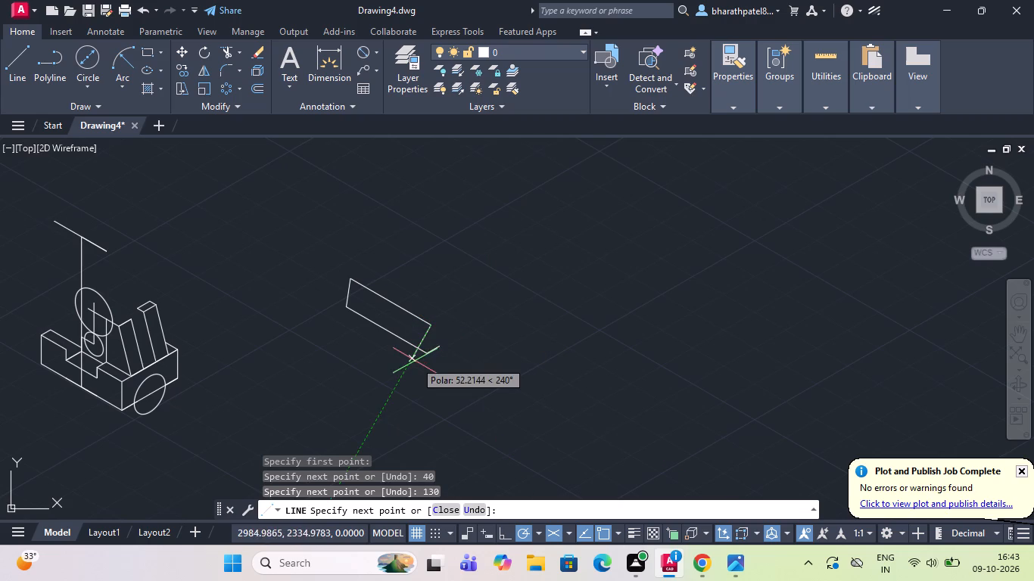
{"action": "scroll", "coordinate": [433, 358], "scroll_direction": "up", "scroll_amount": 3}
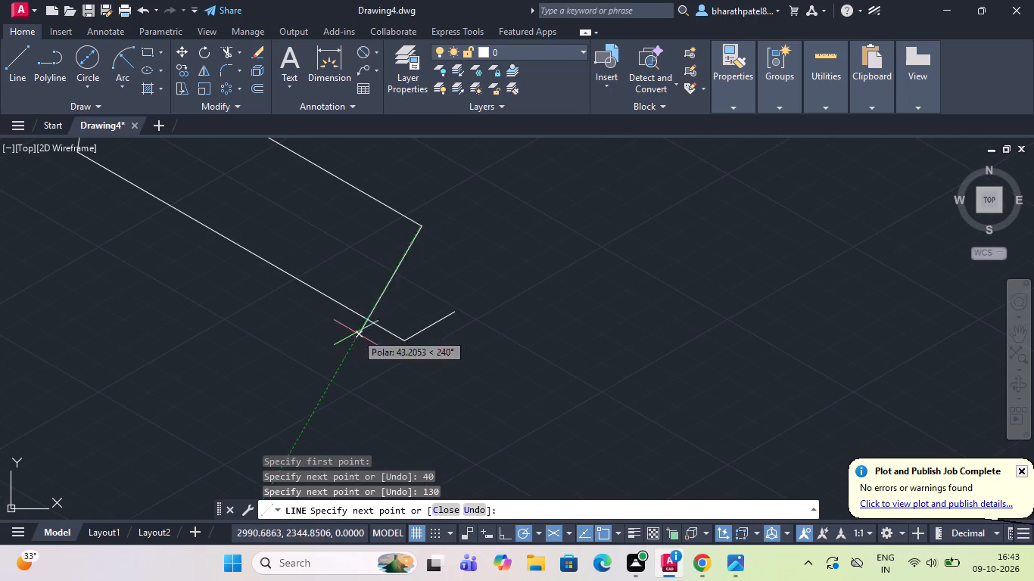
{"action": "left_click", "coordinate": [400, 339]}
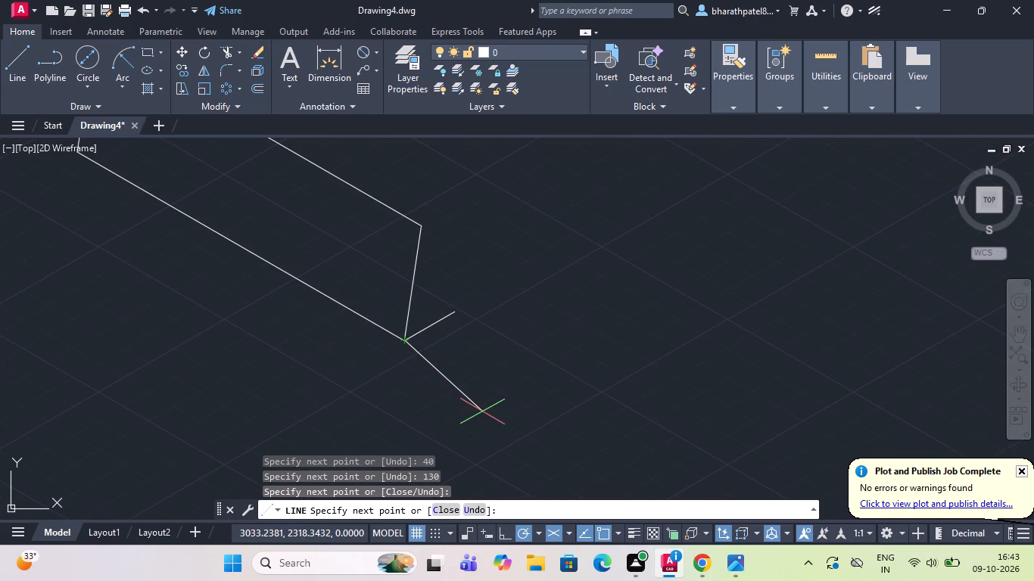
{"action": "key", "text": "Escape"}
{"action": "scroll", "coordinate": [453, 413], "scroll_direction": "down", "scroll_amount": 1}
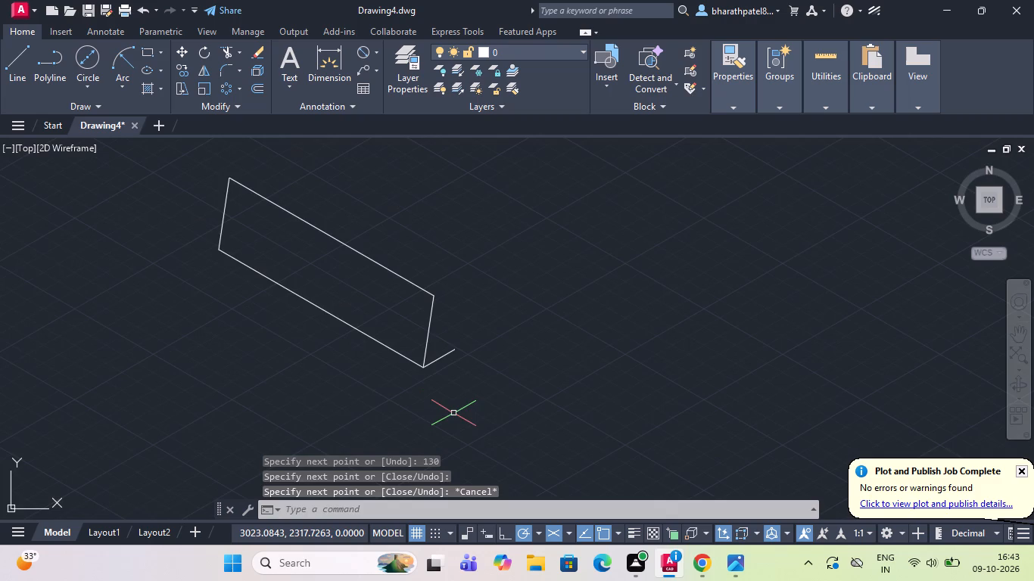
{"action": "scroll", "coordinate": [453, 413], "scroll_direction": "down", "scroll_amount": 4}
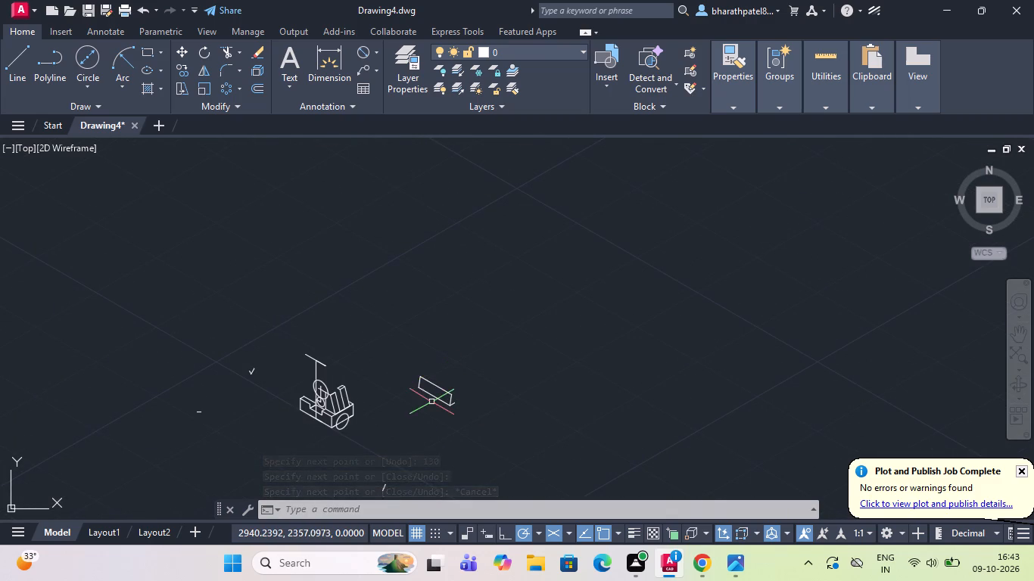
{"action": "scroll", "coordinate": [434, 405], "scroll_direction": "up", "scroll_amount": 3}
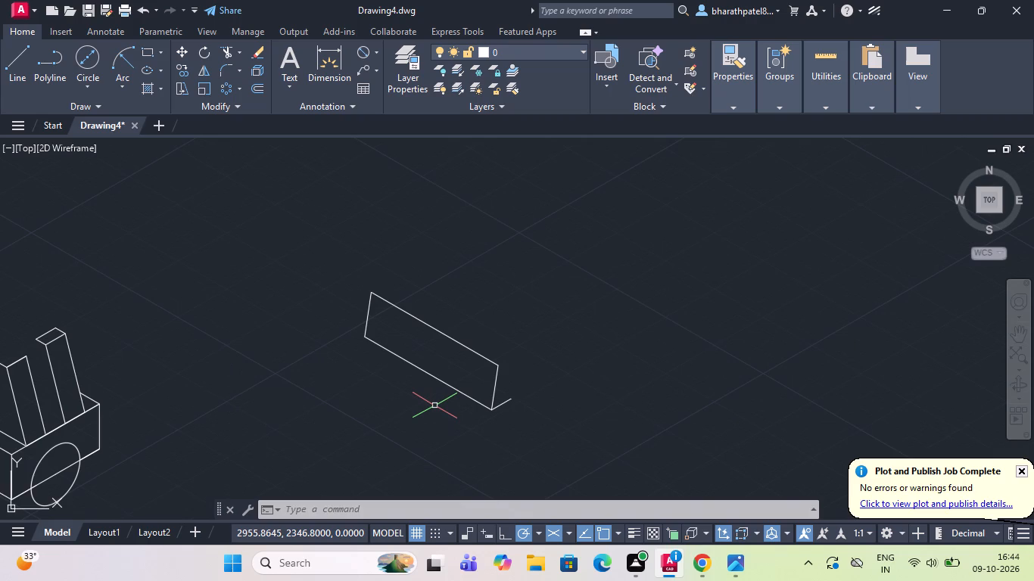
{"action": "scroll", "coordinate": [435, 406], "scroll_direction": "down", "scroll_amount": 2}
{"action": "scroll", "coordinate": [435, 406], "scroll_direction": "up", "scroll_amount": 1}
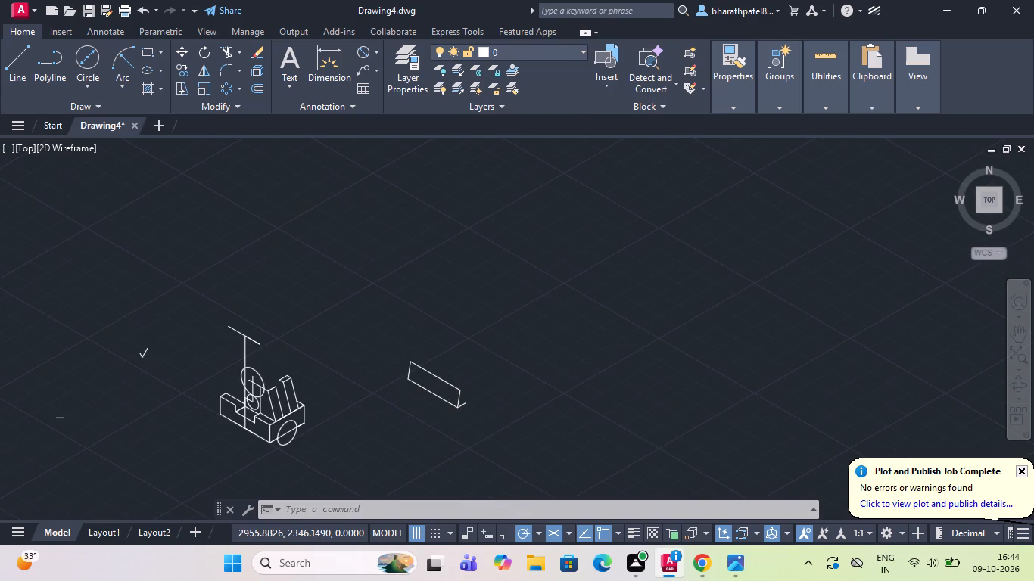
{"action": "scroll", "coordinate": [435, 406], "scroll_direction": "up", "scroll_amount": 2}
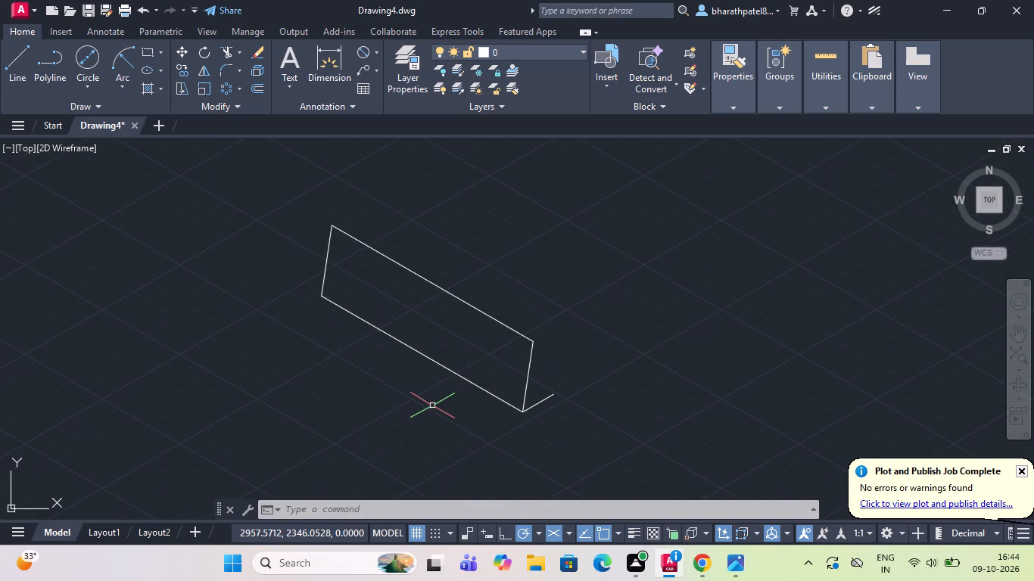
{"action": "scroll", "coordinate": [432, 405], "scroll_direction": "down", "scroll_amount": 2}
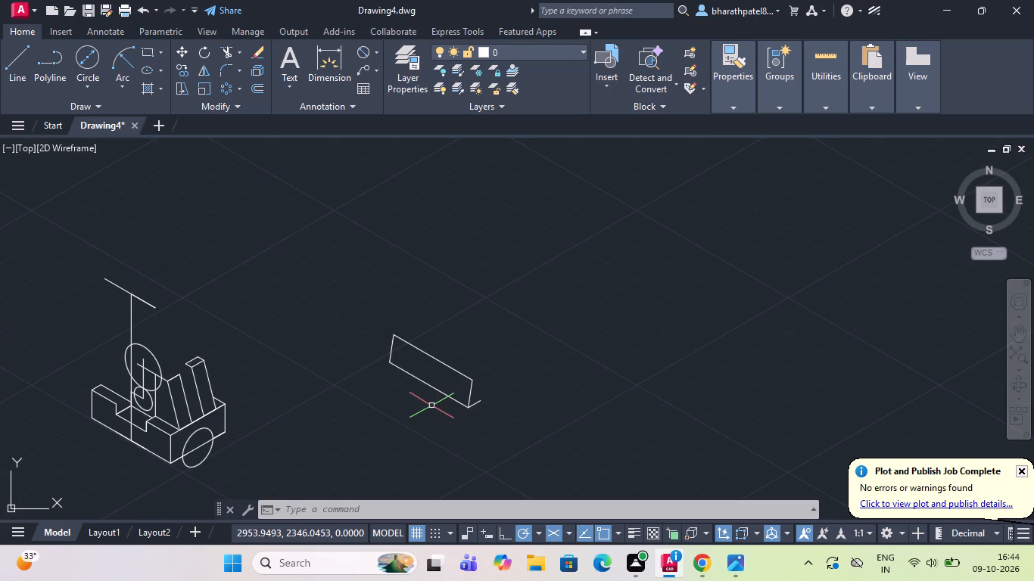
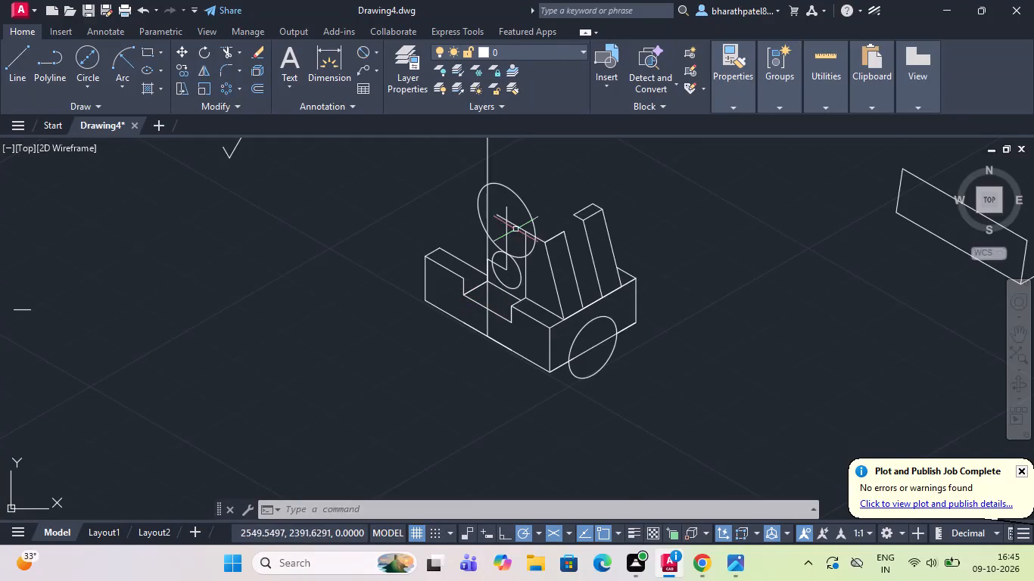
Examine the isometric block's stepped front, circles and sloping uprights, both close up and as a whole.
{"action": "scroll", "coordinate": [510, 178], "scroll_direction": "up", "scroll_amount": 2}
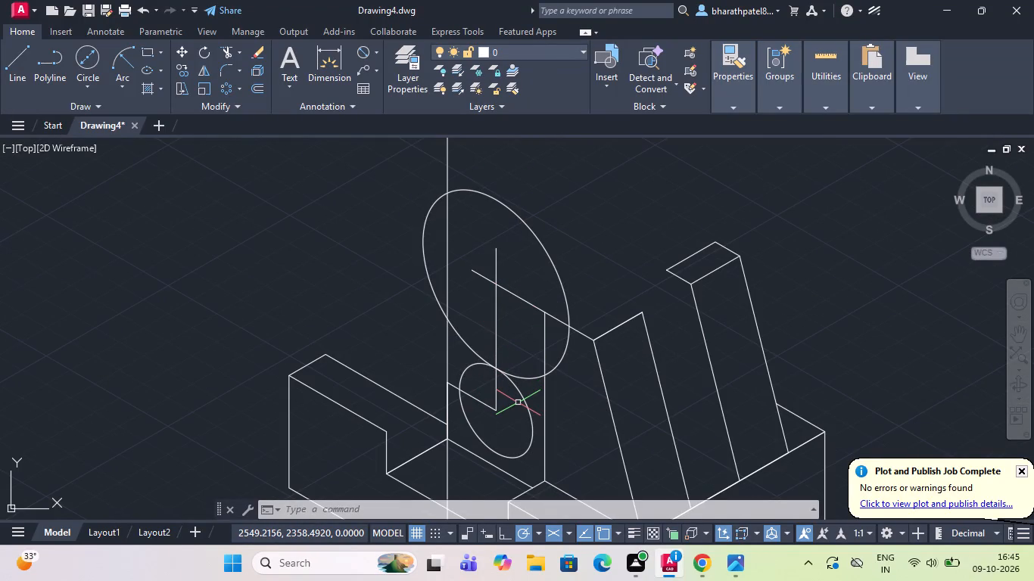
{"action": "scroll", "coordinate": [519, 392], "scroll_direction": "down", "scroll_amount": 2}
{"action": "scroll", "coordinate": [527, 326], "scroll_direction": "down", "scroll_amount": 1}
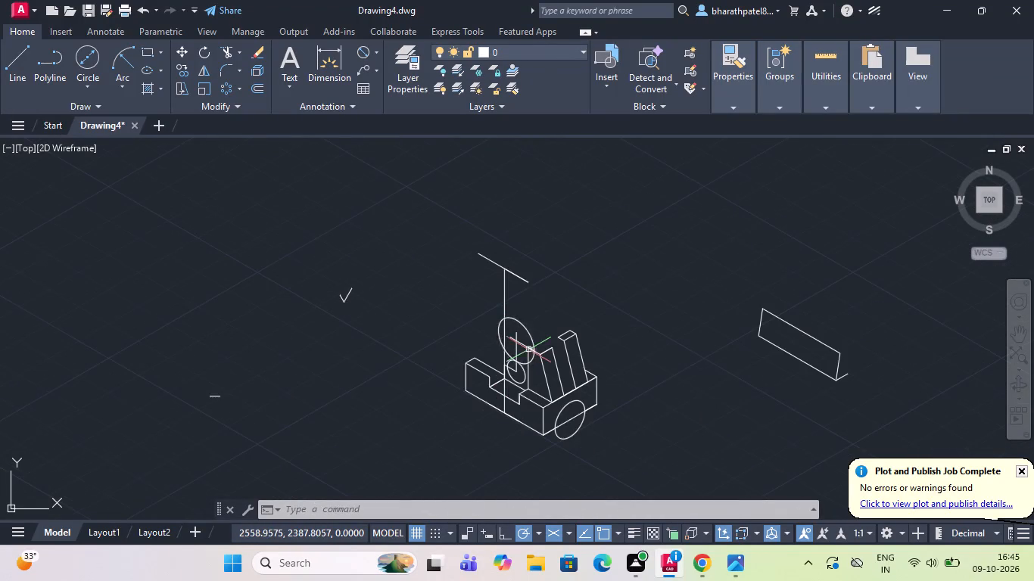
{"action": "scroll", "coordinate": [528, 350], "scroll_direction": "up", "scroll_amount": 2}
{"action": "scroll", "coordinate": [528, 350], "scroll_direction": "down", "scroll_amount": 1}
{"action": "scroll", "coordinate": [514, 405], "scroll_direction": "up", "scroll_amount": 1}
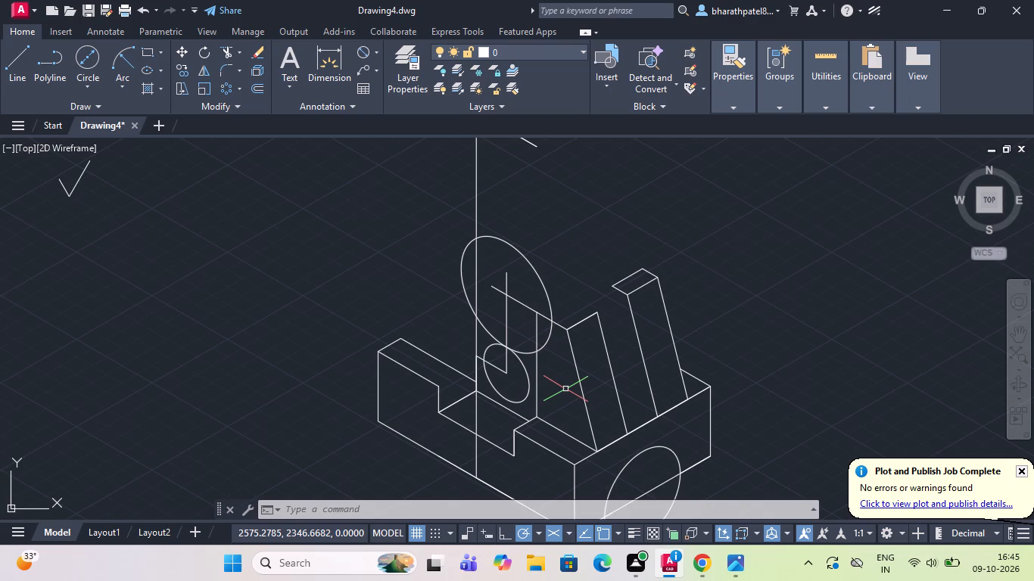
{"action": "scroll", "coordinate": [570, 294], "scroll_direction": "down", "scroll_amount": 1}
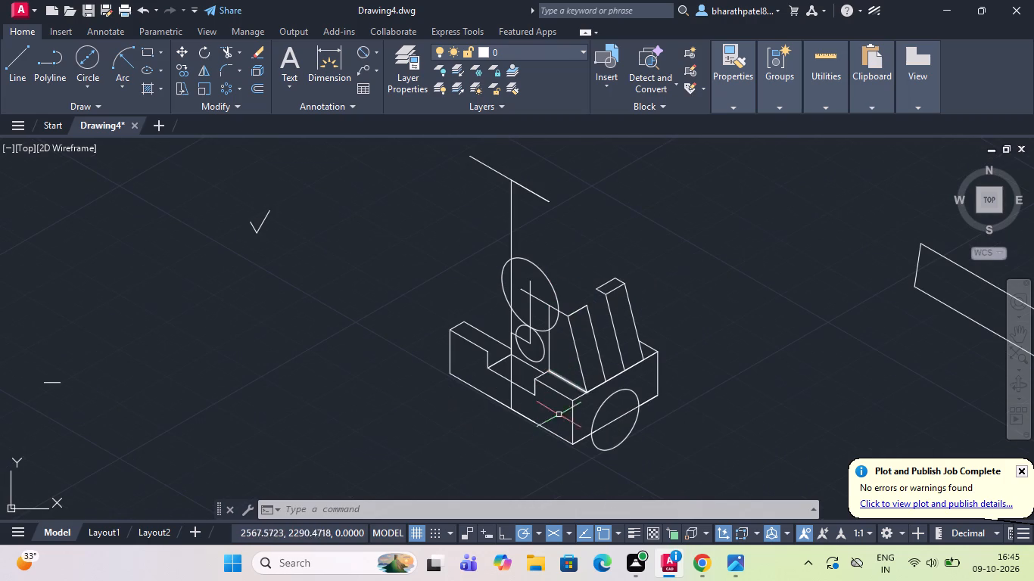
{"action": "scroll", "coordinate": [563, 430], "scroll_direction": "up", "scroll_amount": 2}
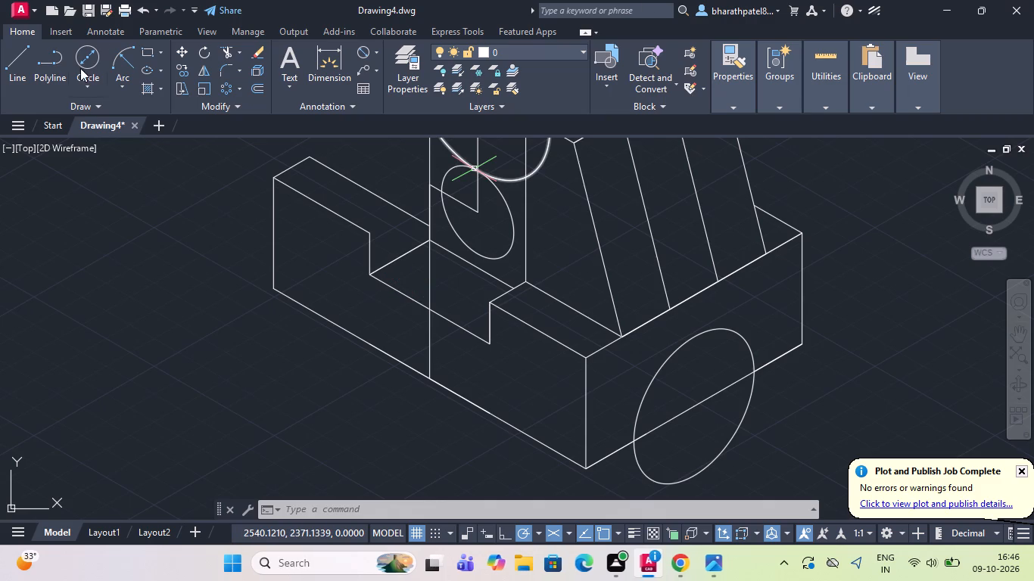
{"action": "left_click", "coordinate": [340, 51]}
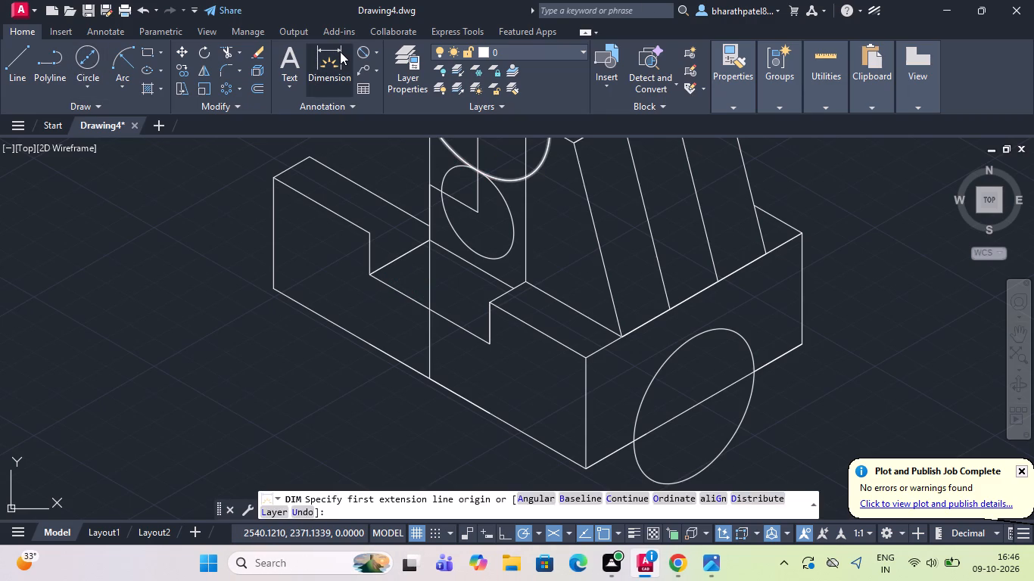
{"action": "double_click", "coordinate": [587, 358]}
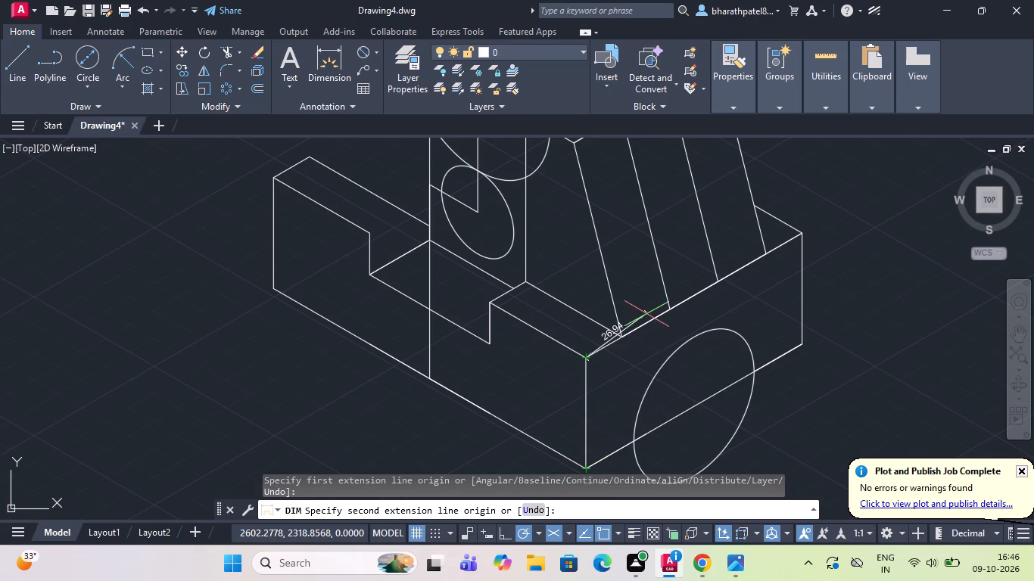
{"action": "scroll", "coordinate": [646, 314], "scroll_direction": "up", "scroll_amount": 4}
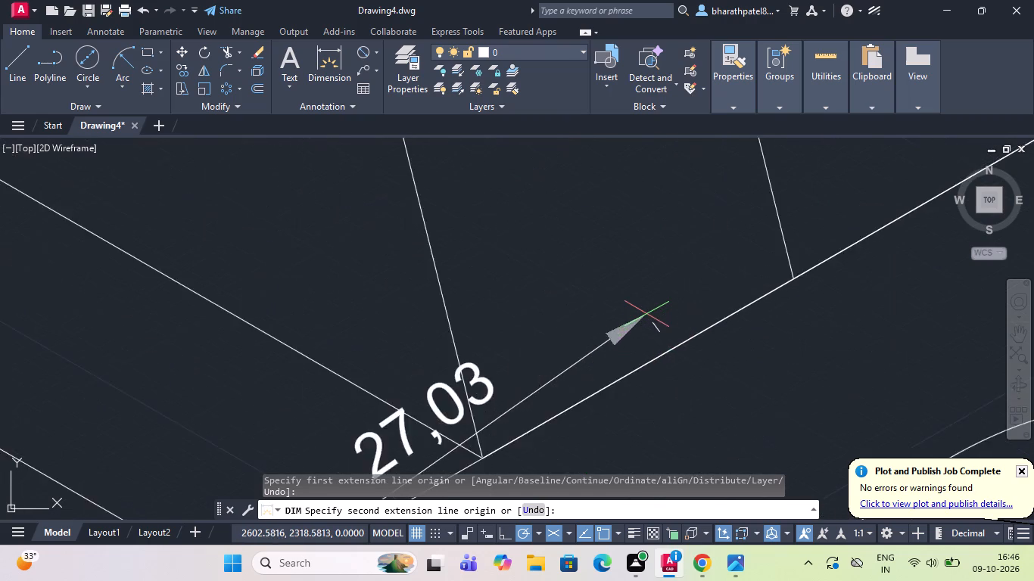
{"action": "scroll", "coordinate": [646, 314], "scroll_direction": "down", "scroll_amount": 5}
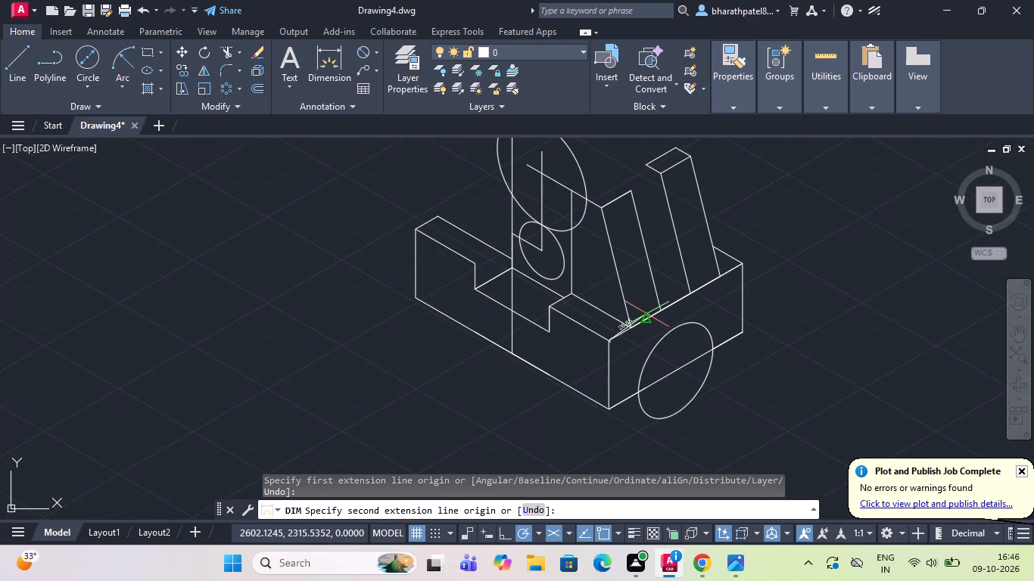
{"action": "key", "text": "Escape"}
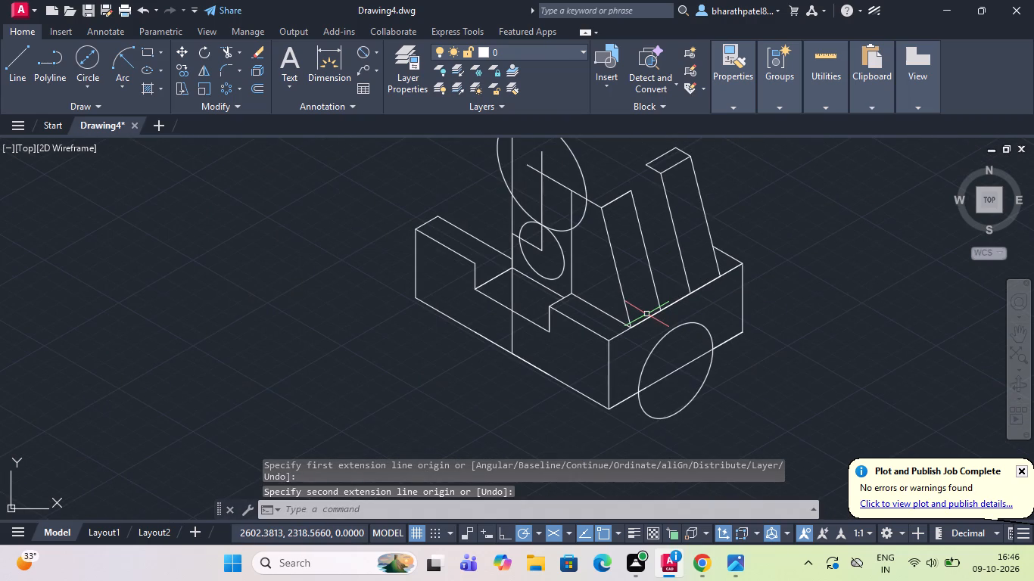
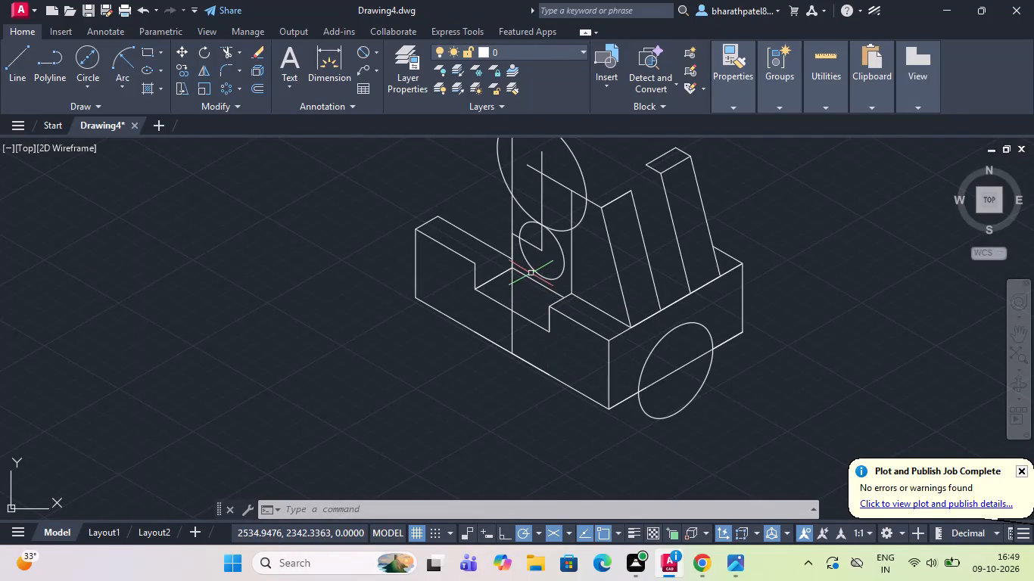
Measure the distance from the small circle's centre to the notch's rear floor edge with linear and aligned dimension previews.
{"action": "scroll", "coordinate": [531, 273], "scroll_direction": "up", "scroll_amount": 3}
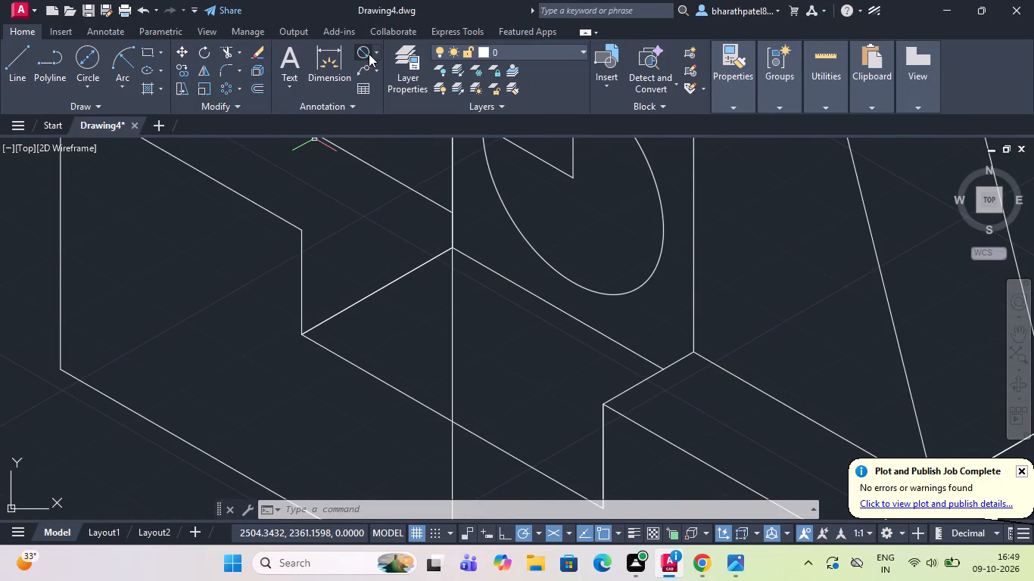
{"action": "left_click", "coordinate": [377, 51]}
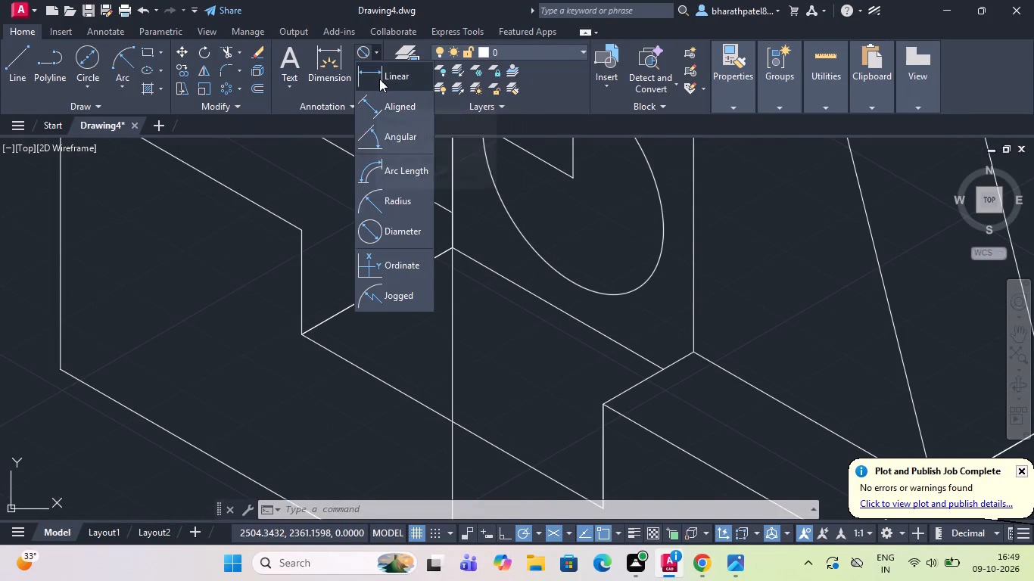
{"action": "left_click", "coordinate": [379, 79]}
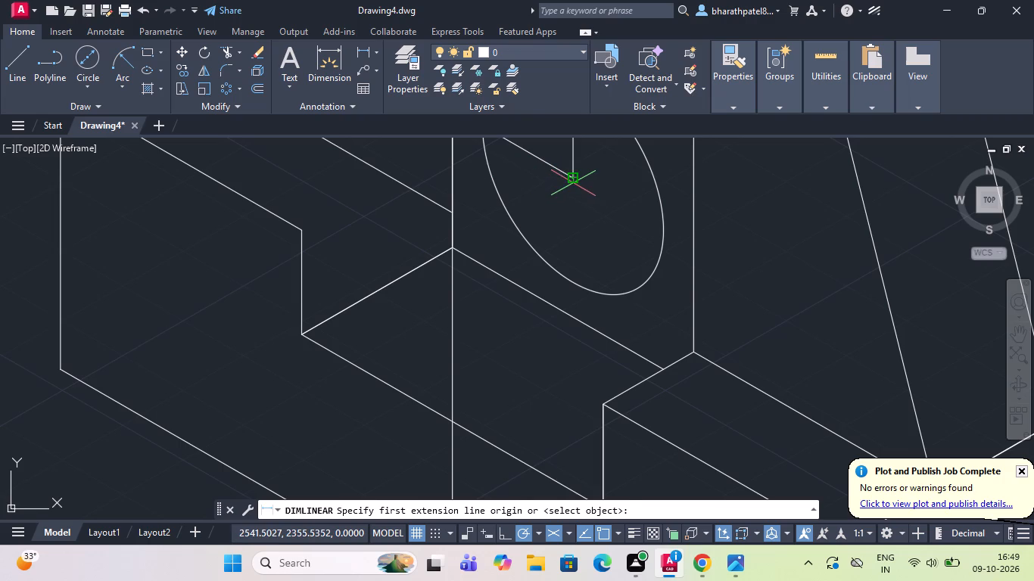
{"action": "left_click", "coordinate": [572, 178]}
{"action": "double_click", "coordinate": [556, 309]}
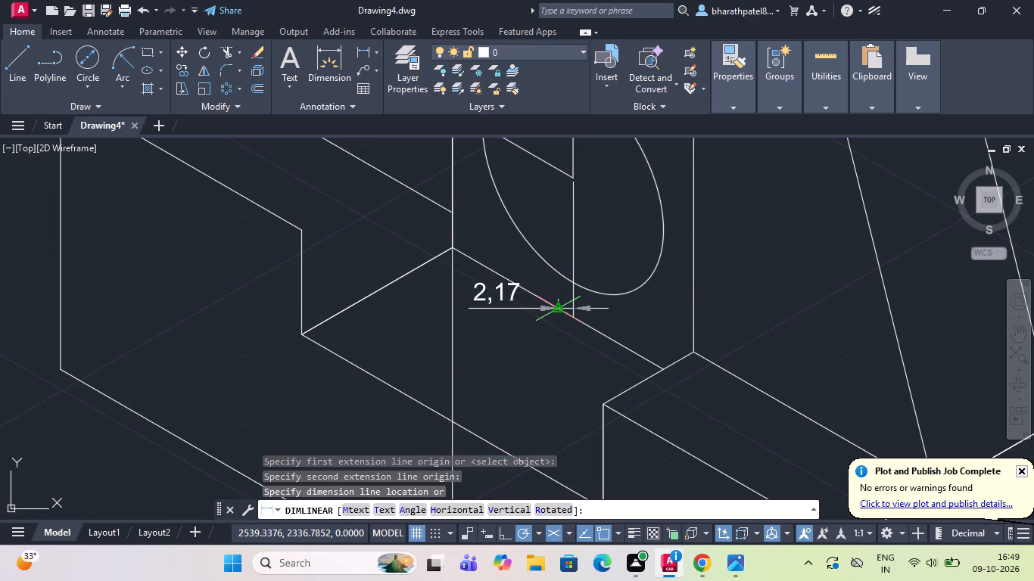
{"action": "key", "text": "Escape"}
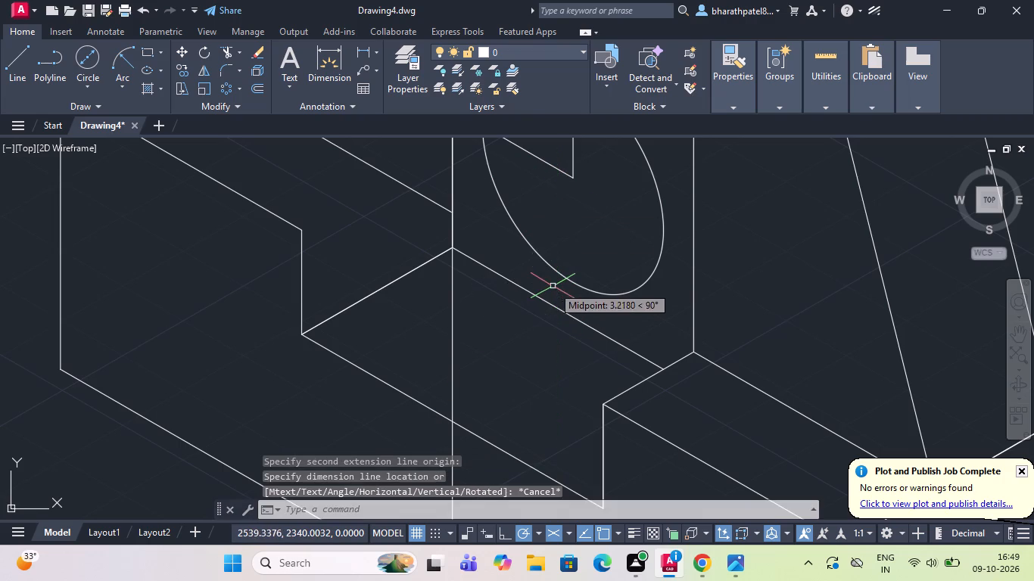
{"action": "left_click", "coordinate": [372, 52]}
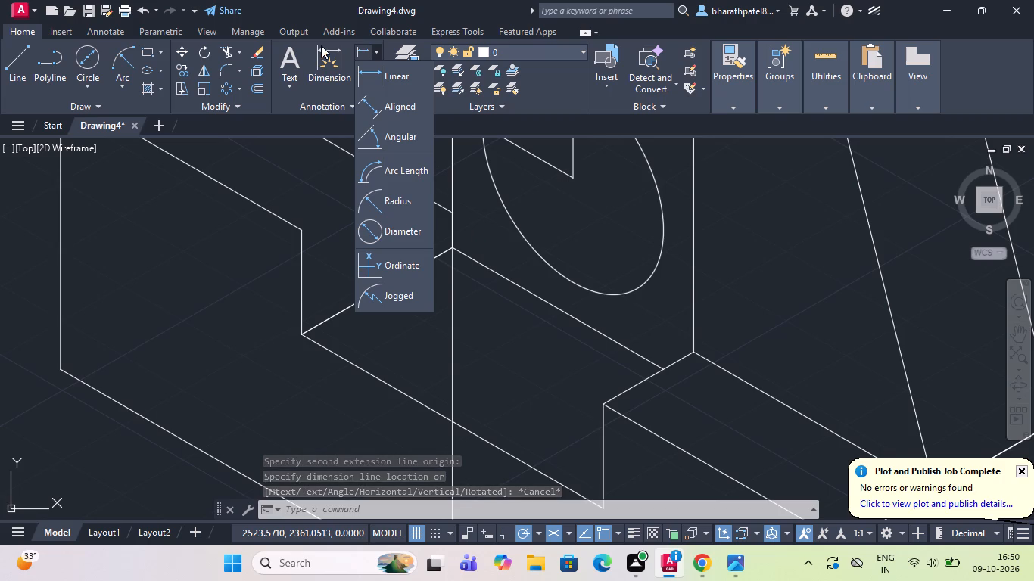
{"action": "left_click", "coordinate": [375, 115]}
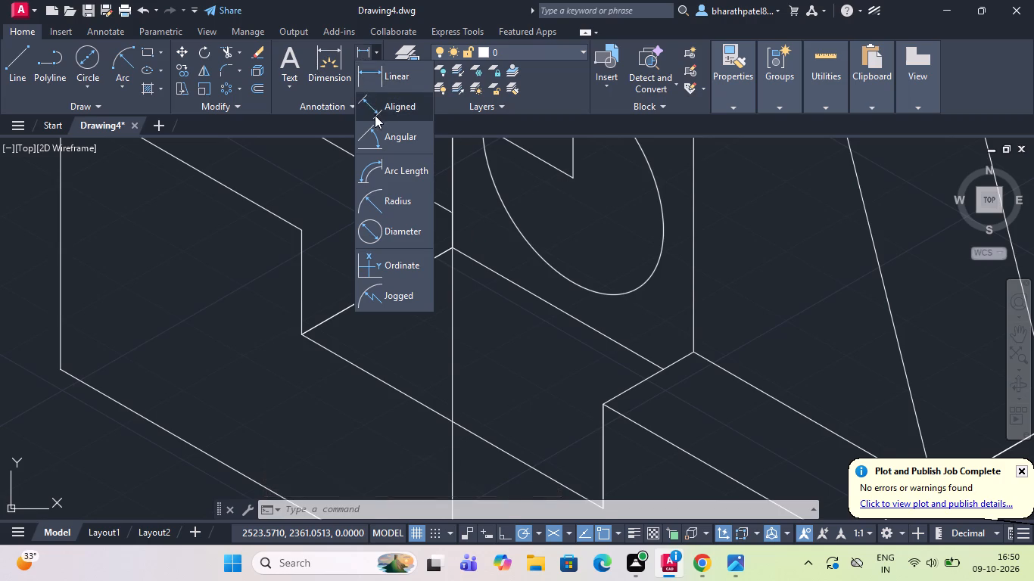
{"action": "left_click", "coordinate": [572, 177]}
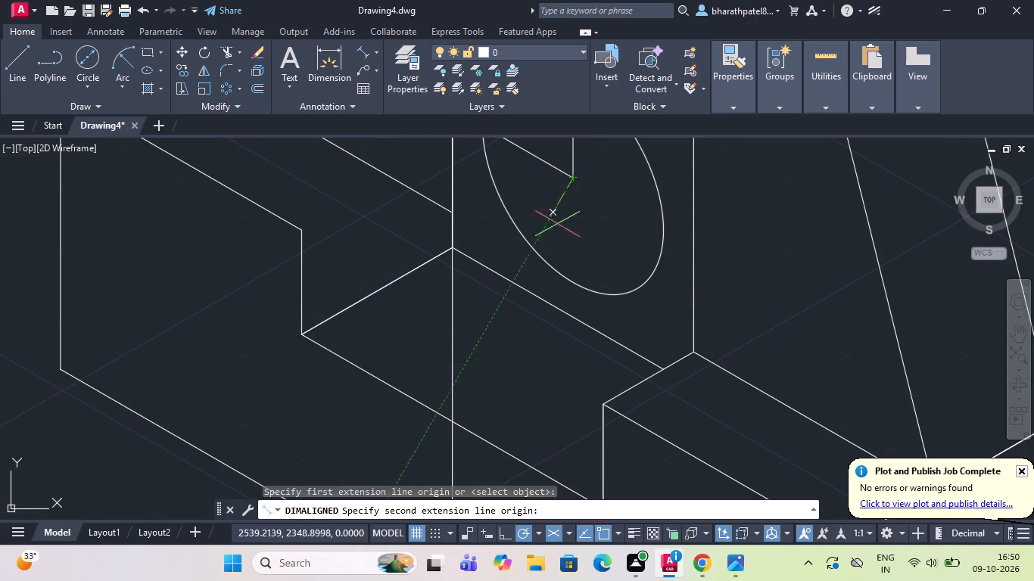
{"action": "left_click", "coordinate": [550, 303]}
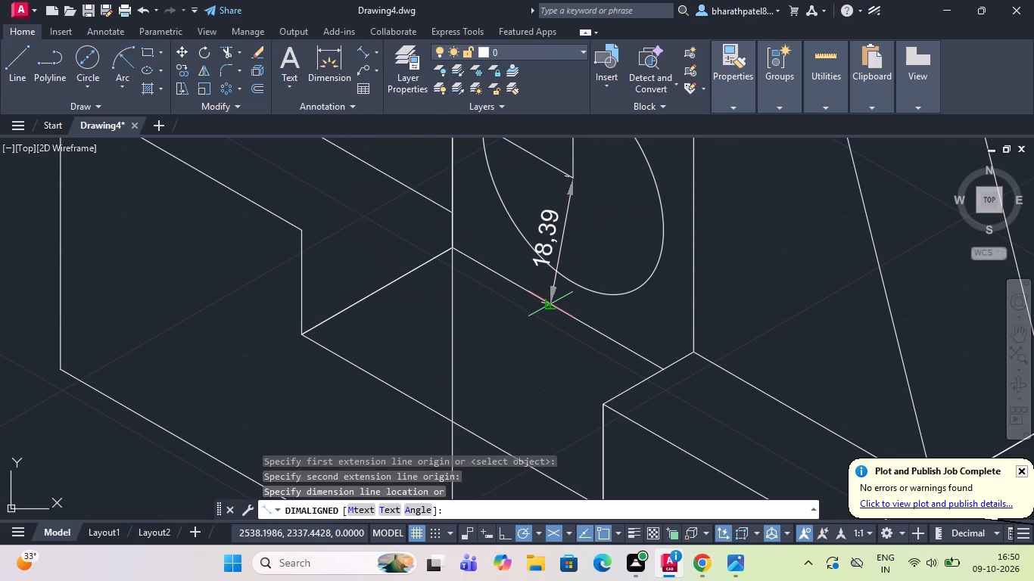
{"action": "key", "text": "Escape"}
Measure the vertical distance from the notch's back corner up to the start of the small circle's centre line.
{"action": "scroll", "coordinate": [581, 299], "scroll_direction": "down", "scroll_amount": 1}
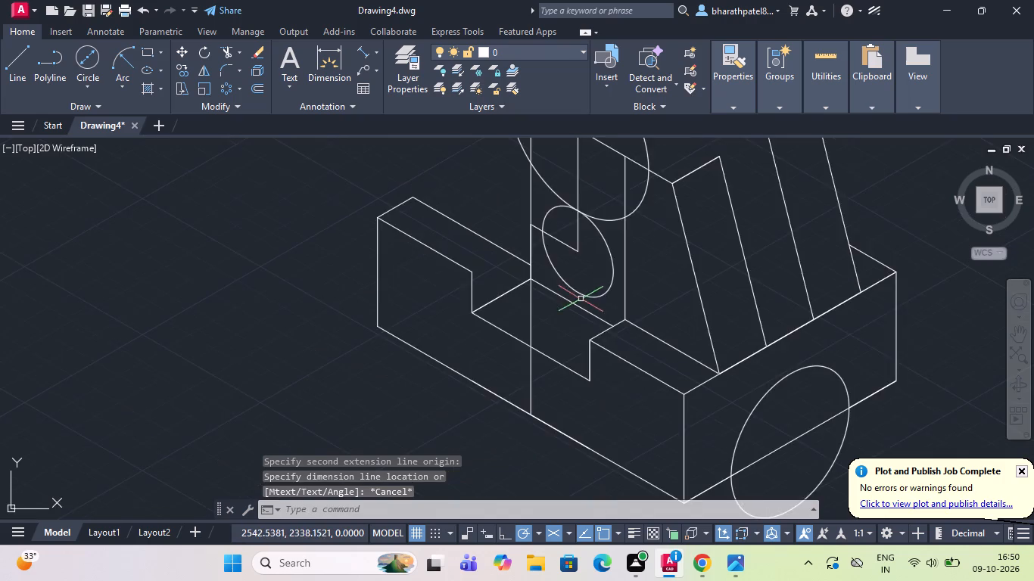
{"action": "scroll", "coordinate": [581, 299], "scroll_direction": "down", "scroll_amount": 2}
{"action": "scroll", "coordinate": [582, 268], "scroll_direction": "up", "scroll_amount": 3}
{"action": "scroll", "coordinate": [584, 258], "scroll_direction": "down", "scroll_amount": 3}
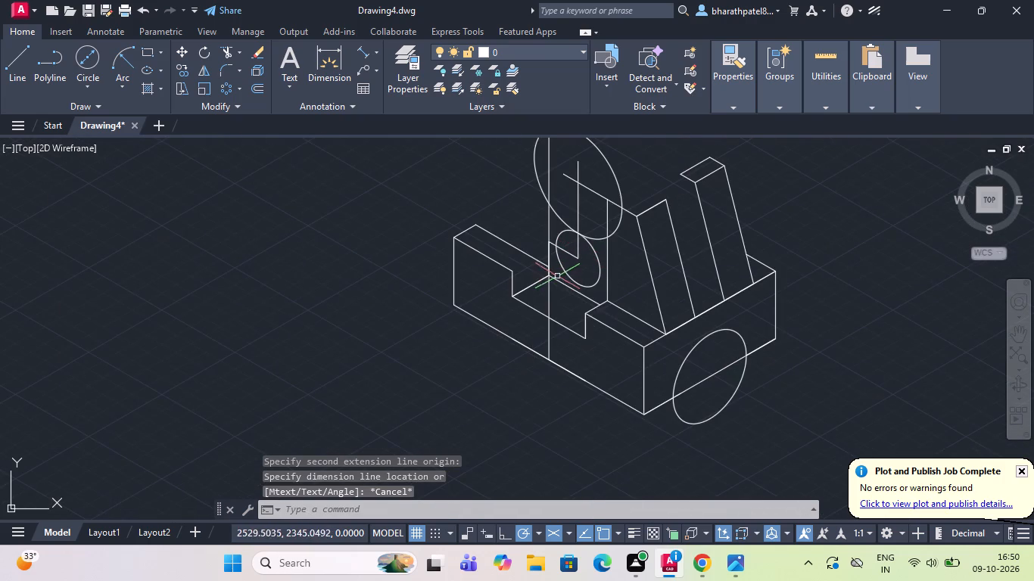
{"action": "scroll", "coordinate": [537, 269], "scroll_direction": "up", "scroll_amount": 3}
{"action": "scroll", "coordinate": [533, 259], "scroll_direction": "down", "scroll_amount": 1}
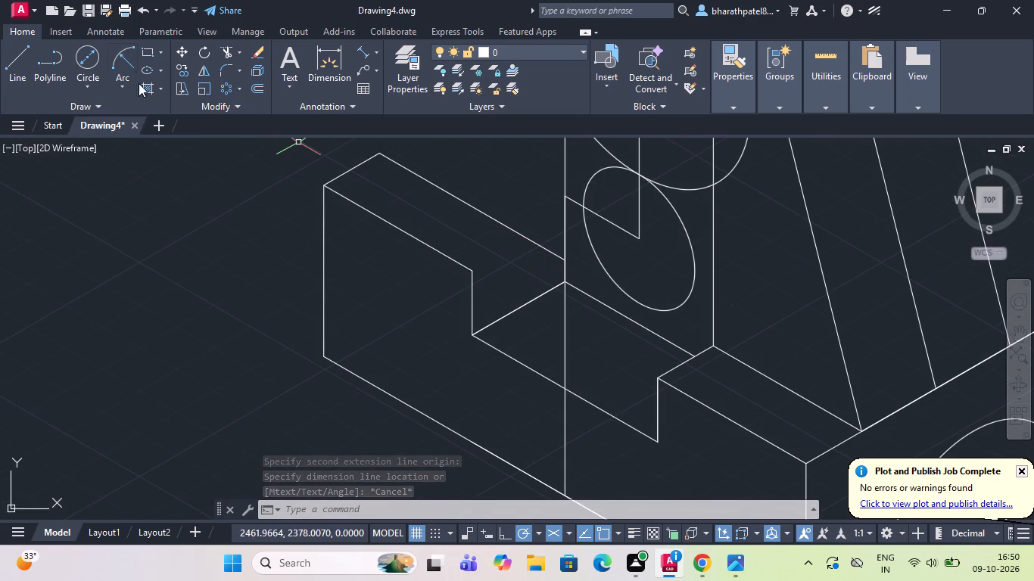
{"action": "double_click", "coordinate": [378, 48]}
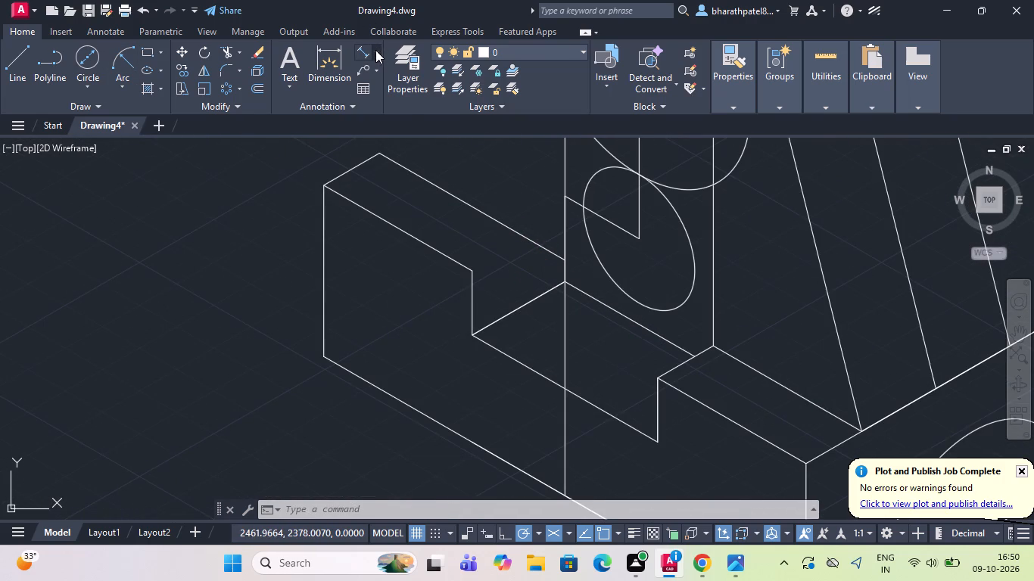
{"action": "left_click", "coordinate": [375, 50]}
{"action": "left_click", "coordinate": [378, 70]}
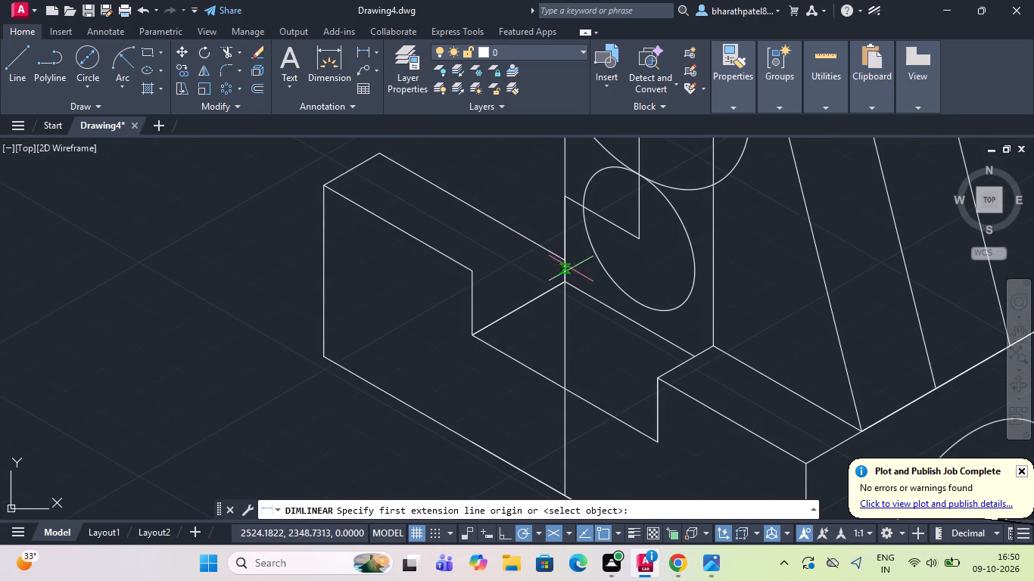
{"action": "left_click", "coordinate": [564, 285]}
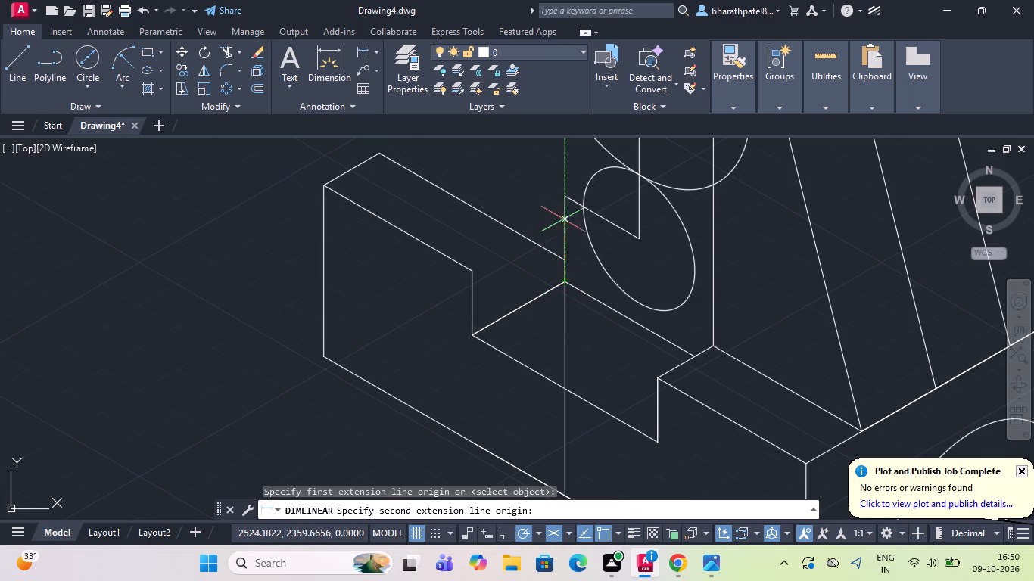
{"action": "left_click", "coordinate": [564, 199]}
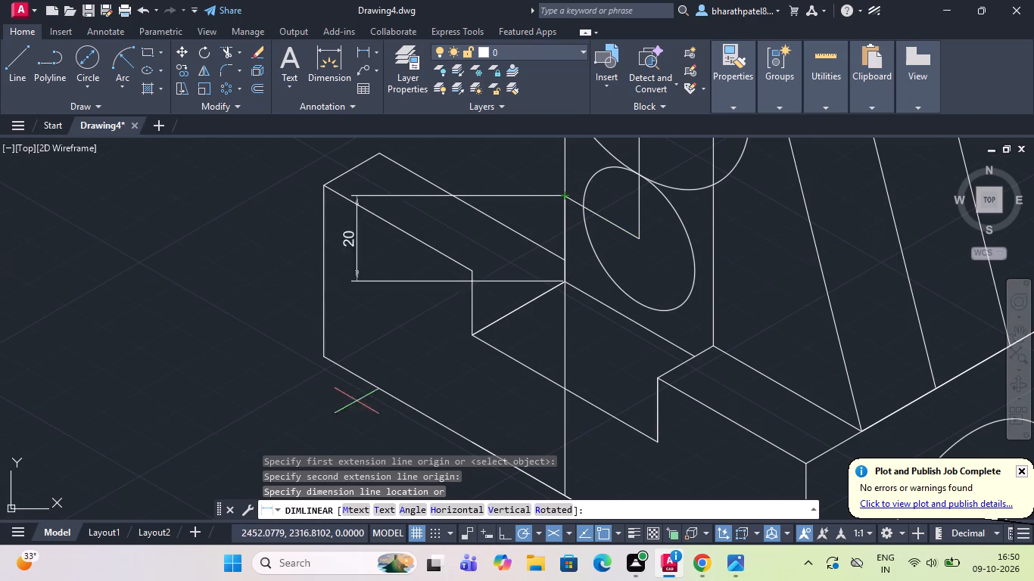
{"action": "scroll", "coordinate": [171, 424], "scroll_direction": "down", "scroll_amount": 2}
{"action": "scroll", "coordinate": [499, 346], "scroll_direction": "down", "scroll_amount": 1}
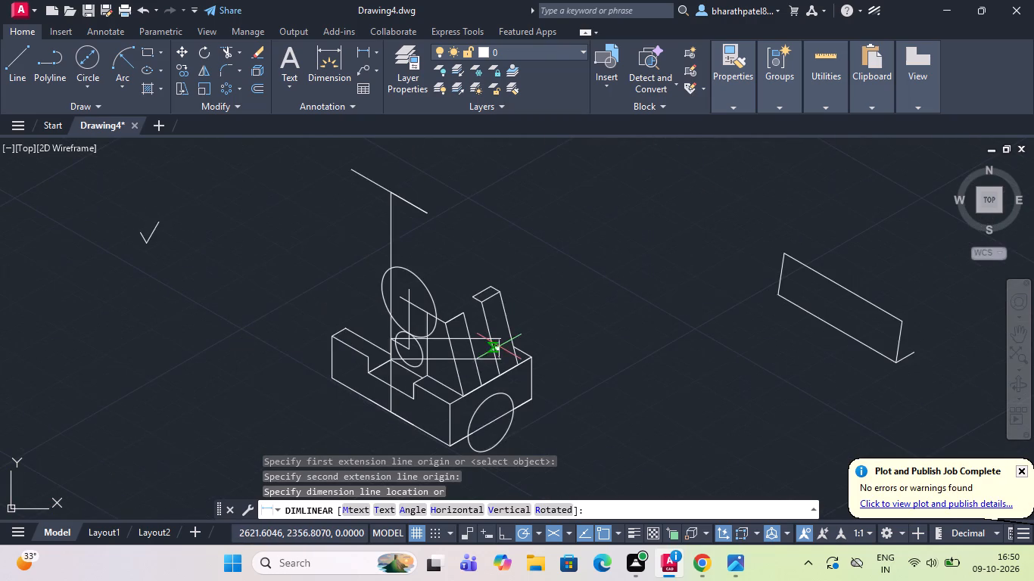
{"action": "scroll", "coordinate": [456, 421], "scroll_direction": "up", "scroll_amount": 2}
{"action": "scroll", "coordinate": [456, 421], "scroll_direction": "down", "scroll_amount": 2}
{"action": "scroll", "coordinate": [456, 421], "scroll_direction": "up", "scroll_amount": 1}
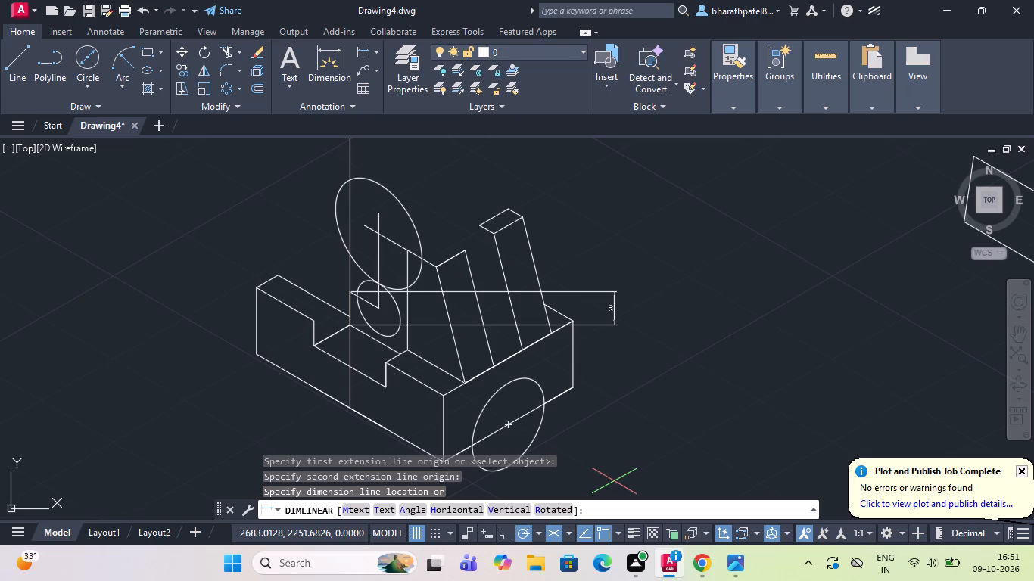
{"action": "right_click", "coordinate": [1033, 2]}
{"action": "key", "text": "Escape"}
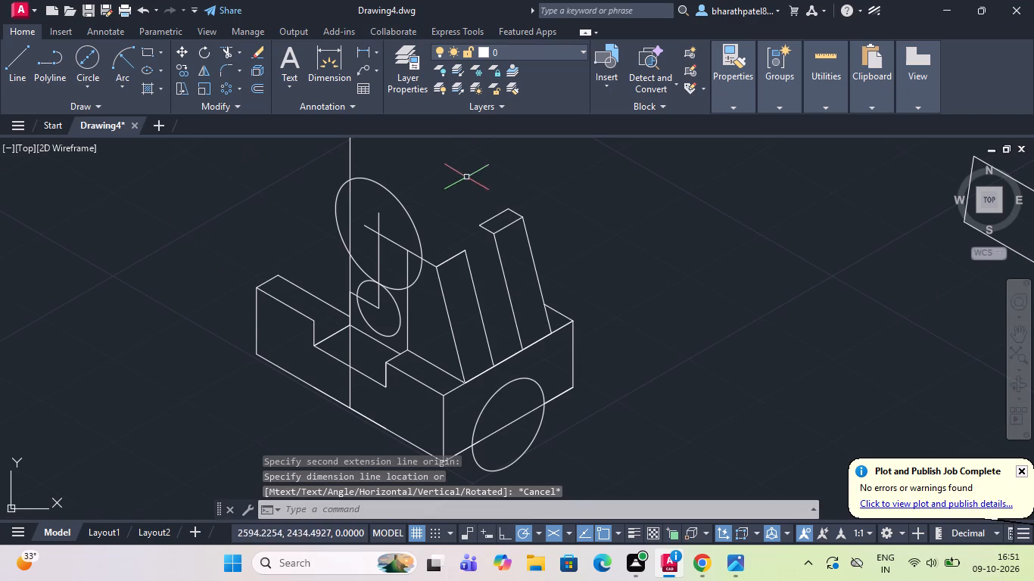
Delete the large isometric circle above the small circle.
{"action": "left_click", "coordinate": [397, 200]}
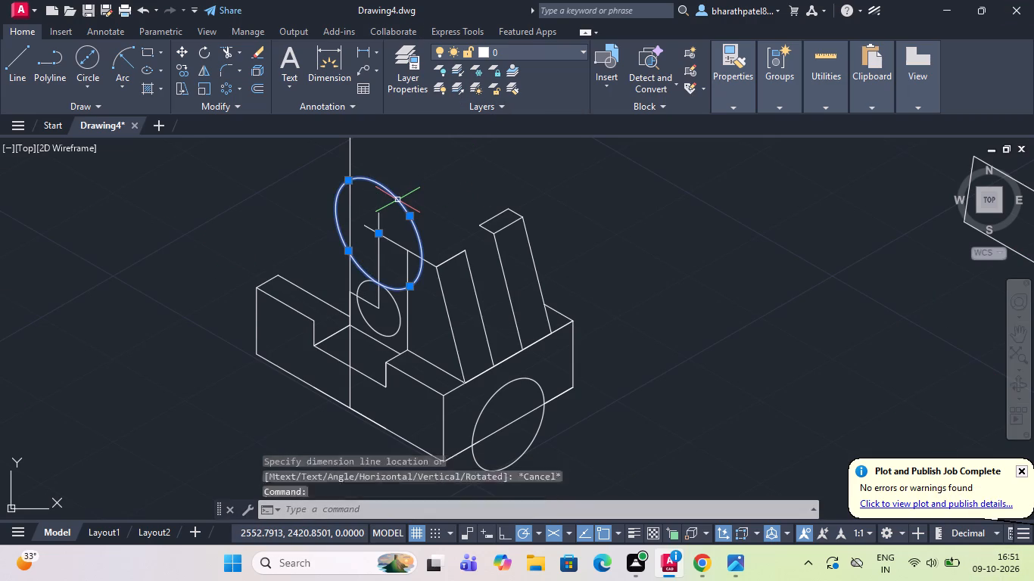
{"action": "key", "text": "Delete"}
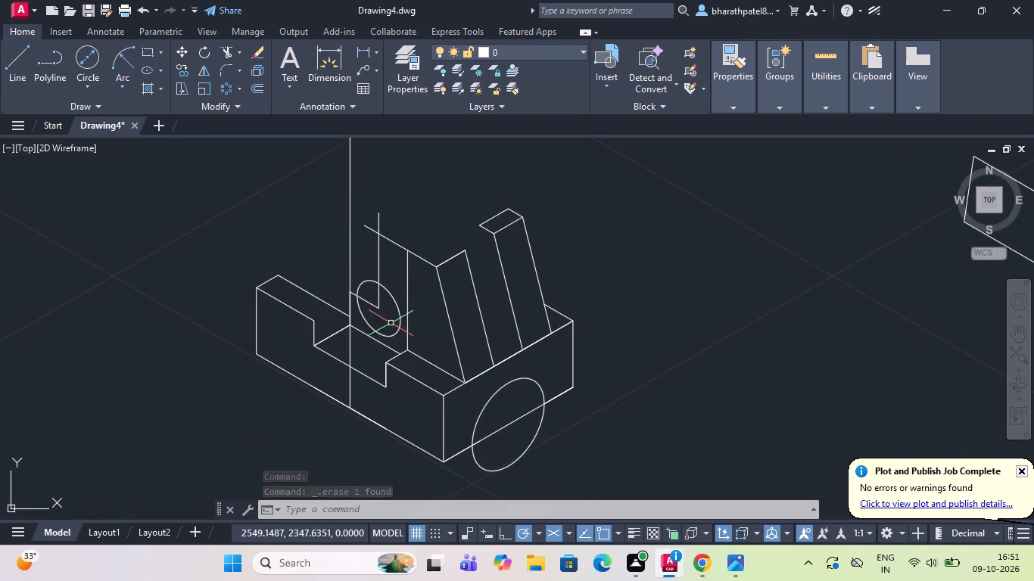
Draw a 10-unit line at 150° from the front sloping upright's rear top corner, continuing parallel to its short top edge past the long line.
{"action": "left_click", "coordinate": [6, 53]}
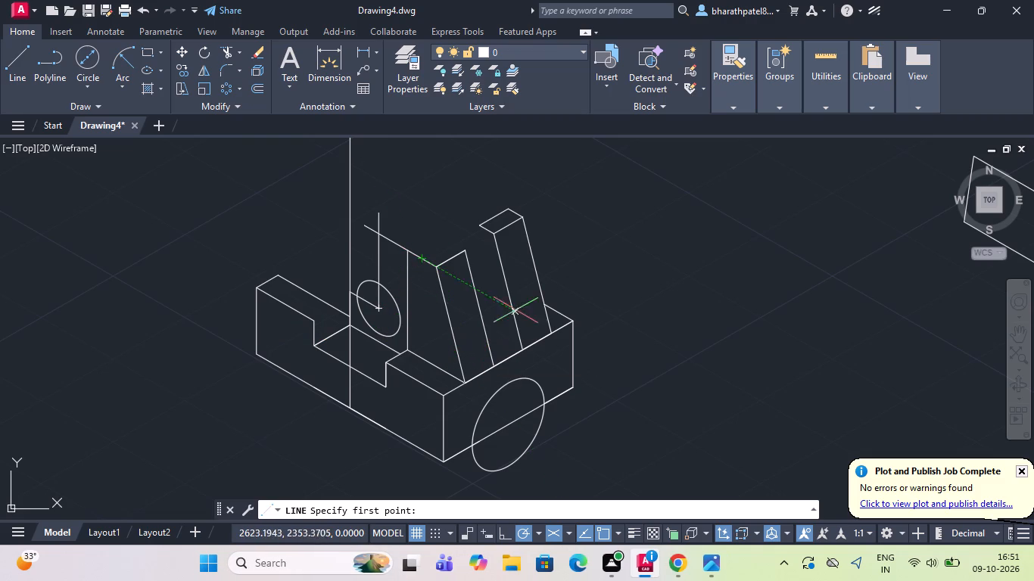
{"action": "left_click", "coordinate": [469, 247]}
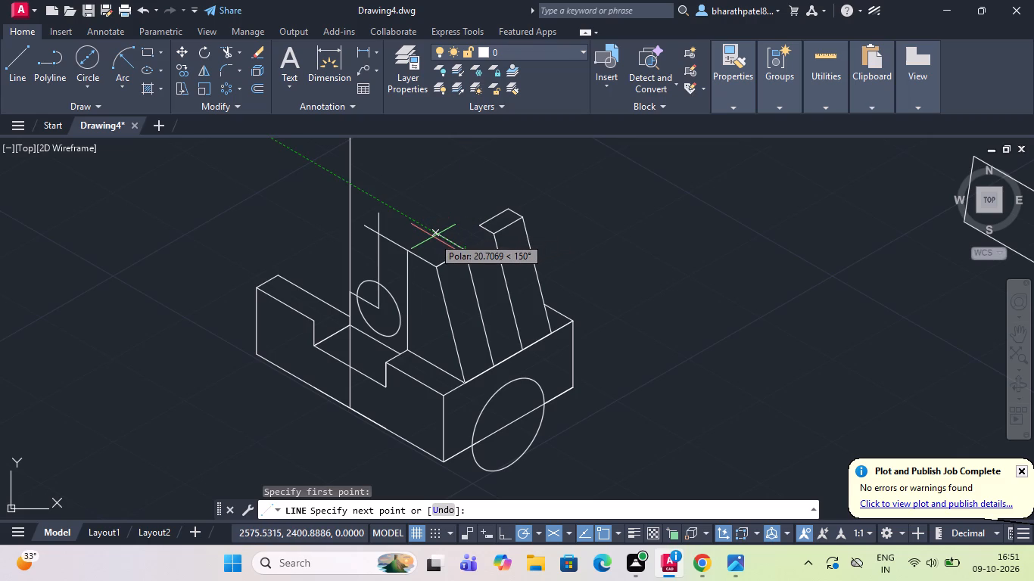
{"action": "type", "text": "10"}
{"action": "key", "text": "Return"}
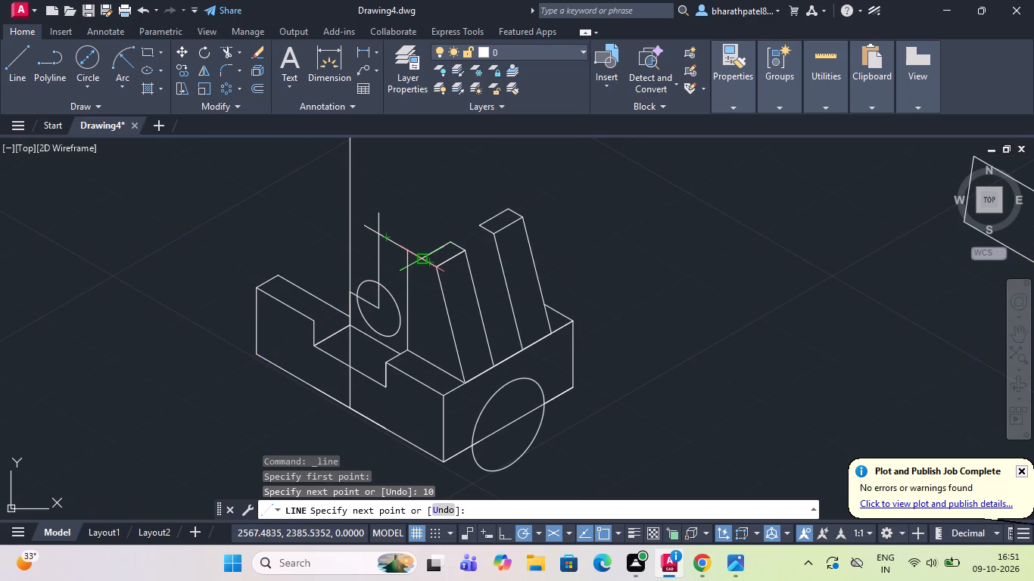
{"action": "left_click", "coordinate": [415, 259]}
{"action": "right_click", "coordinate": [413, 259]}
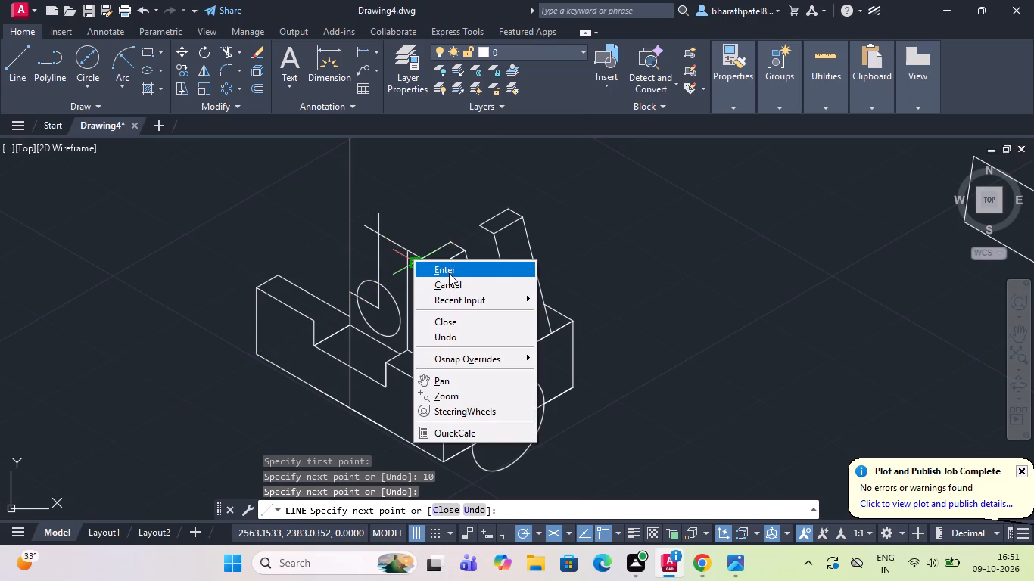
{"action": "left_click", "coordinate": [449, 273]}
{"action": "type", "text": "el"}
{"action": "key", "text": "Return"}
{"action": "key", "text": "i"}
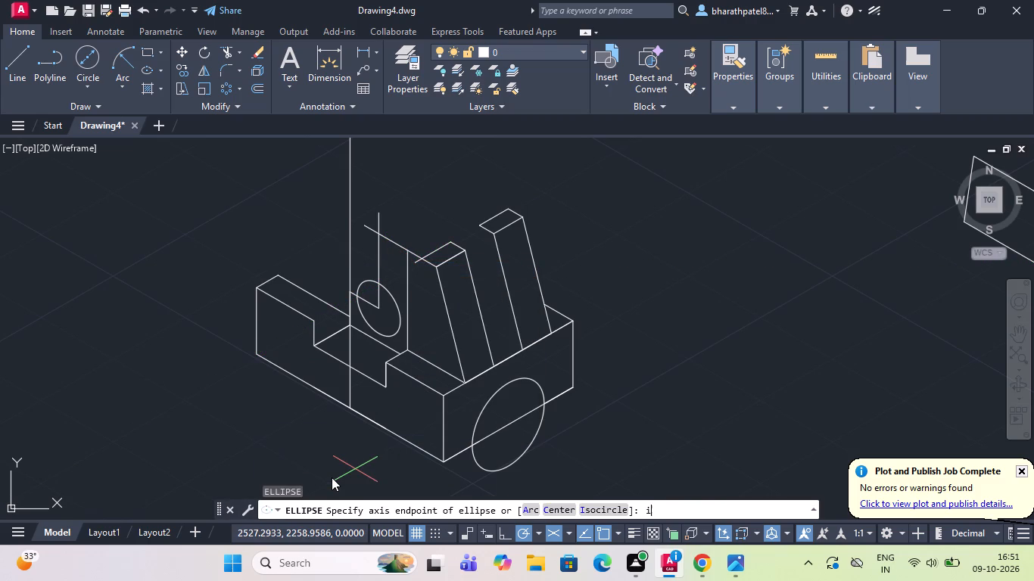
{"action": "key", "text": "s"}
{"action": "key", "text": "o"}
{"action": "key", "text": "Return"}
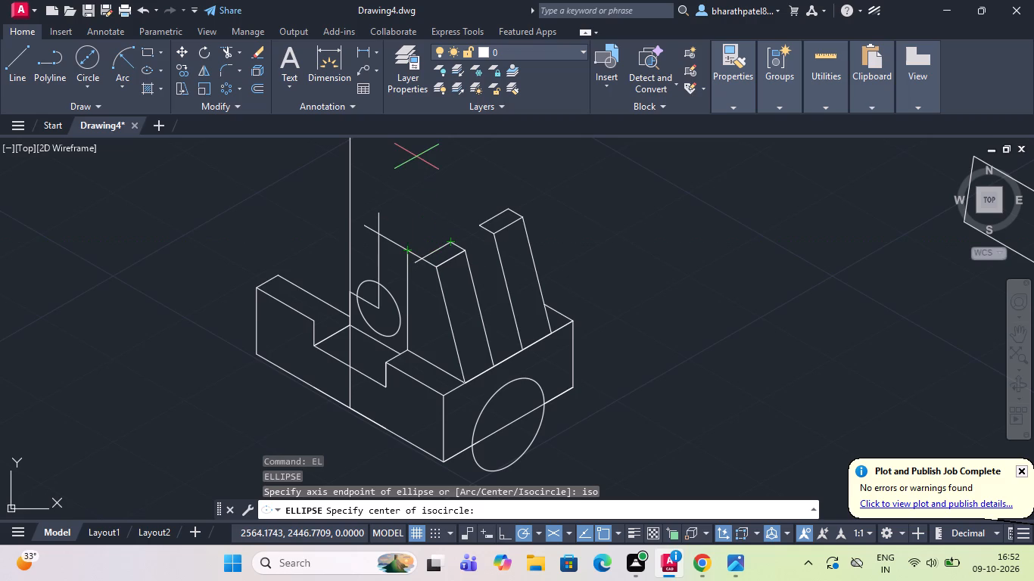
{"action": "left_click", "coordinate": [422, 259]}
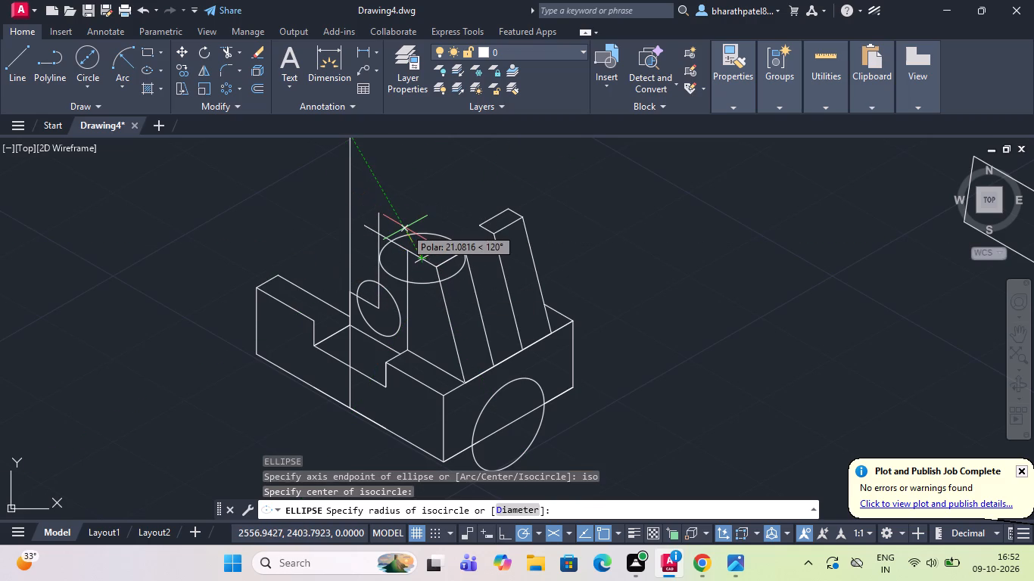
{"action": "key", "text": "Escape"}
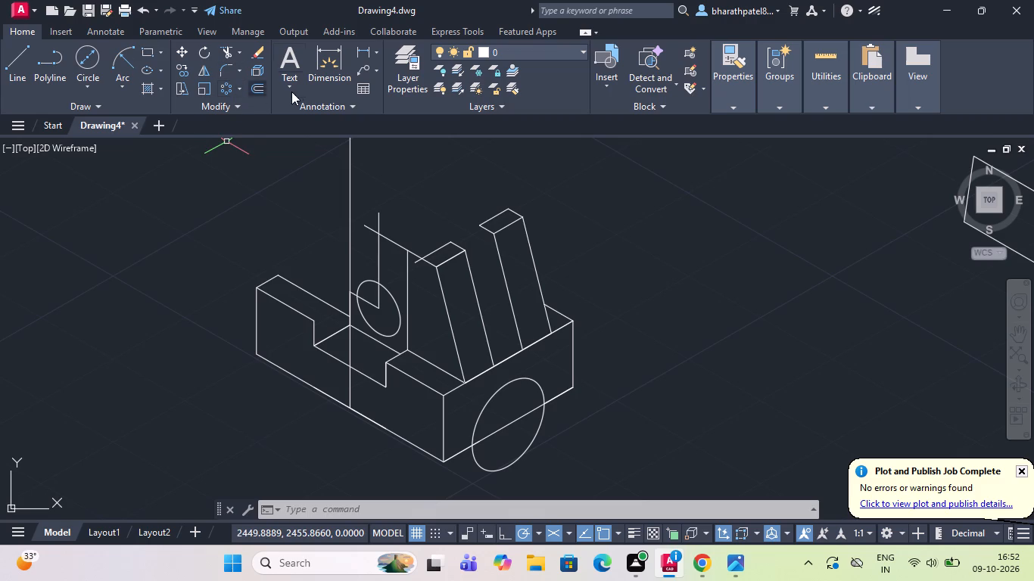
Add a vertical dimension from the front sloping upright's top down to the block's upper edge, placed beside the block's far end.
{"action": "left_click", "coordinate": [338, 58]}
{"action": "left_click", "coordinate": [329, 55]}
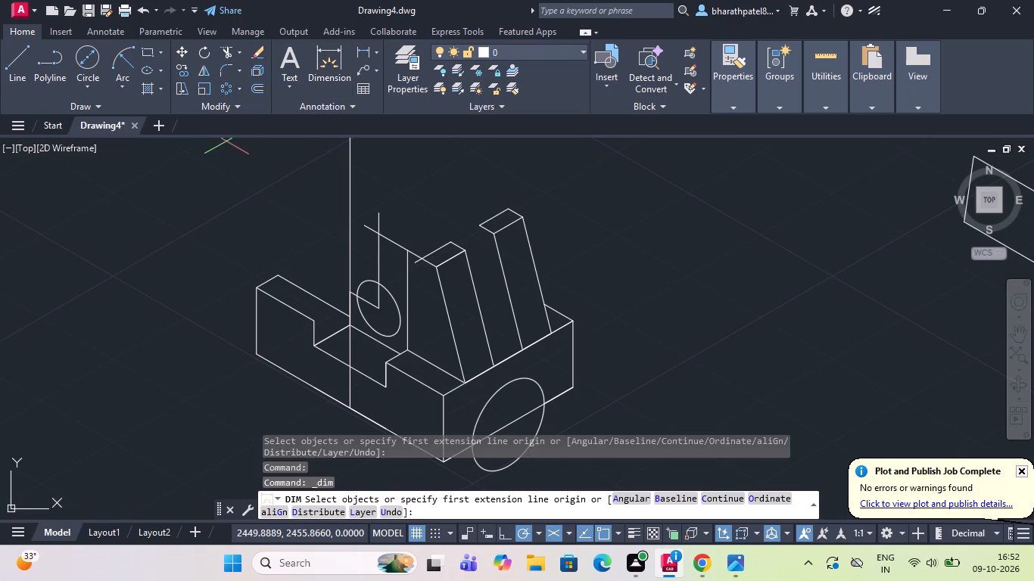
{"action": "left_click", "coordinate": [428, 259]}
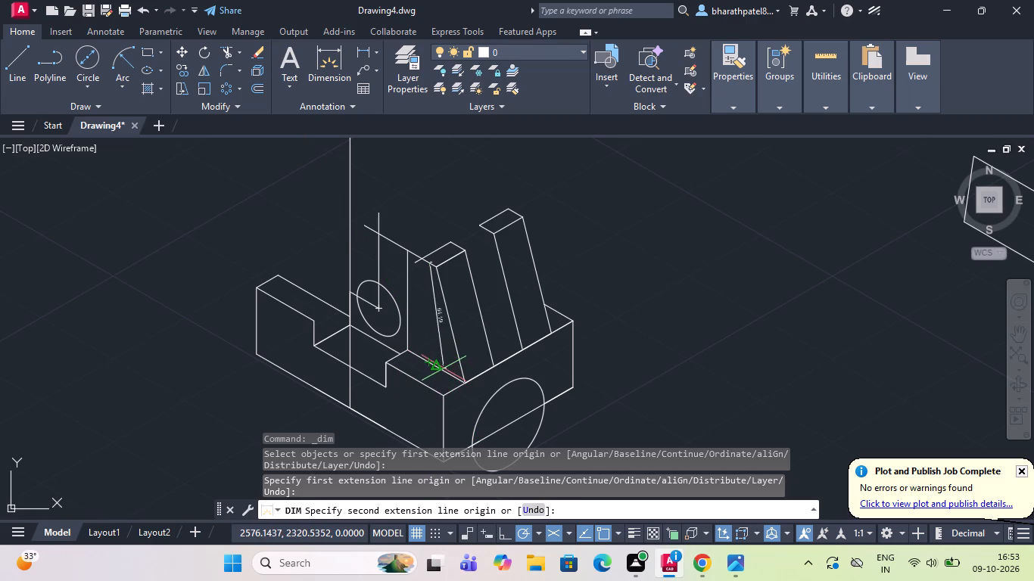
{"action": "left_click", "coordinate": [438, 366]}
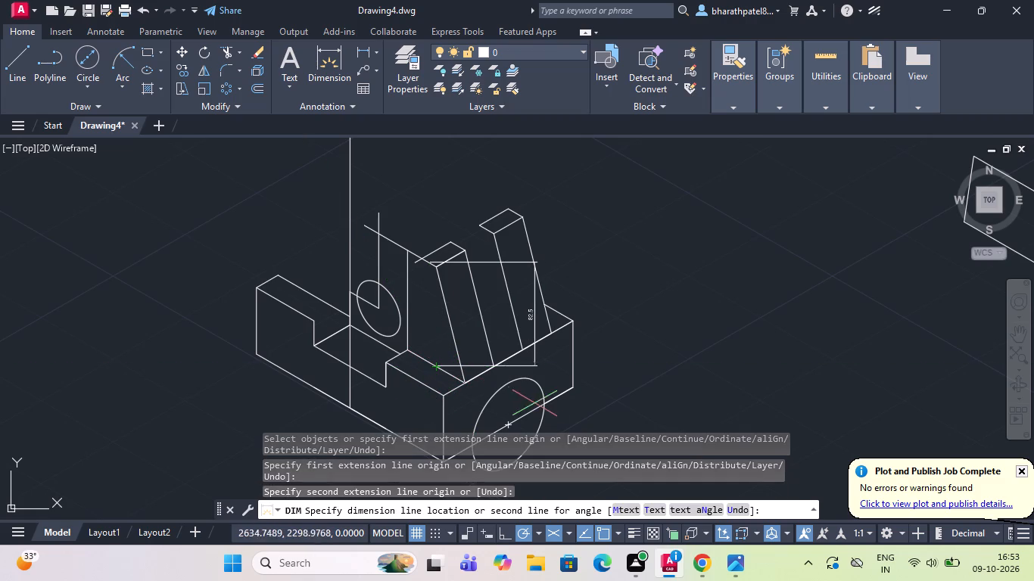
{"action": "left_click", "coordinate": [544, 408]}
{"action": "scroll", "coordinate": [581, 354], "scroll_direction": "up", "scroll_amount": 4}
{"action": "scroll", "coordinate": [581, 352], "scroll_direction": "down", "scroll_amount": 2}
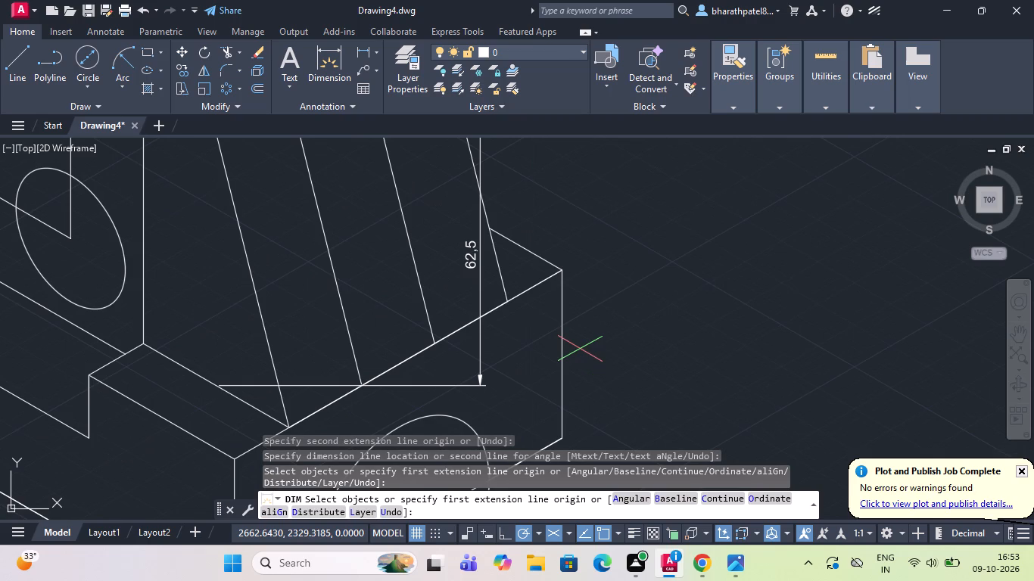
{"action": "key", "text": "Escape"}
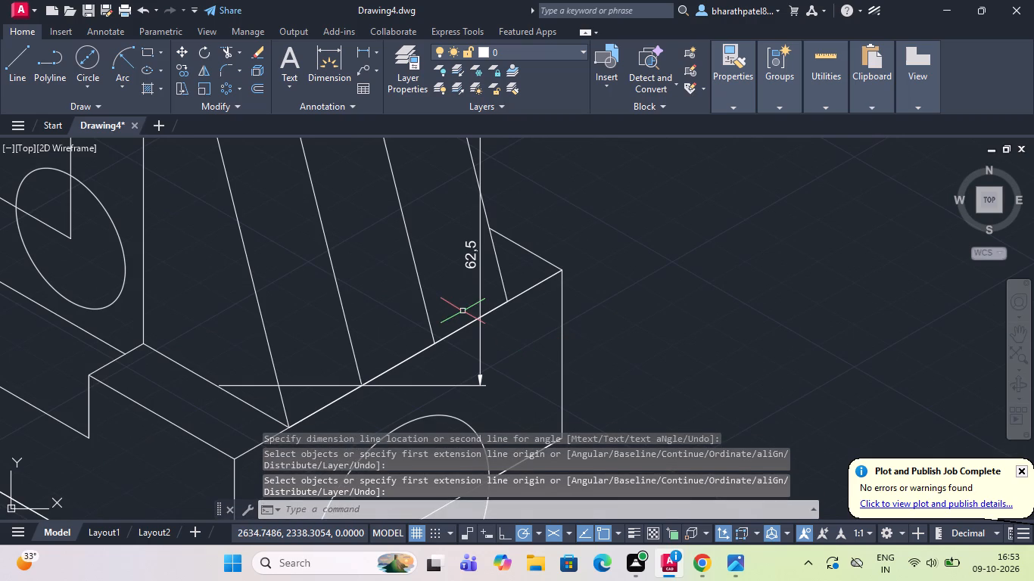
Delete the vertical dimension between the front sloping upright's top and the block's upper edge.
{"action": "key", "text": "Escape"}
{"action": "scroll", "coordinate": [341, 377], "scroll_direction": "down", "scroll_amount": 2}
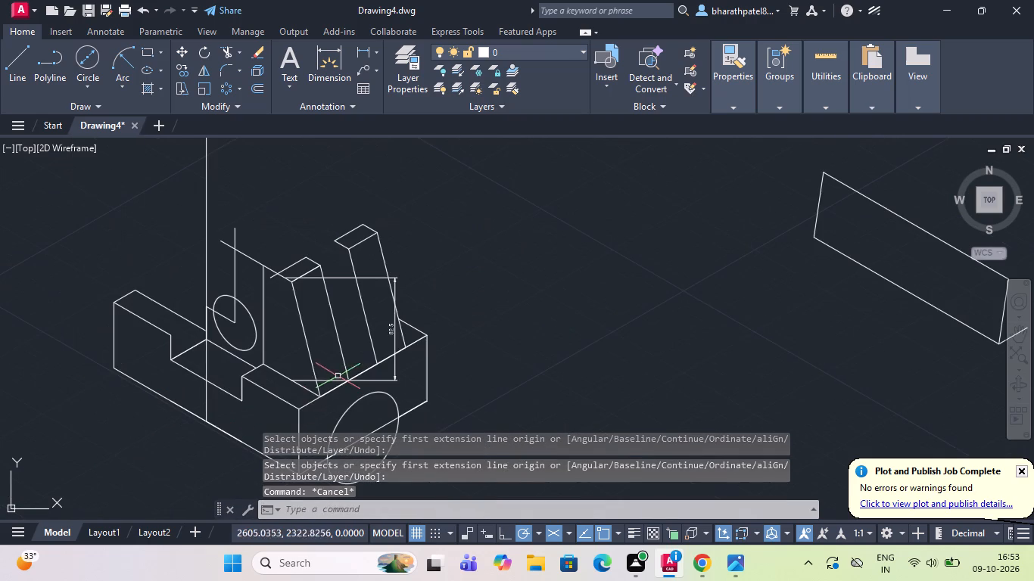
{"action": "left_click", "coordinate": [397, 280]}
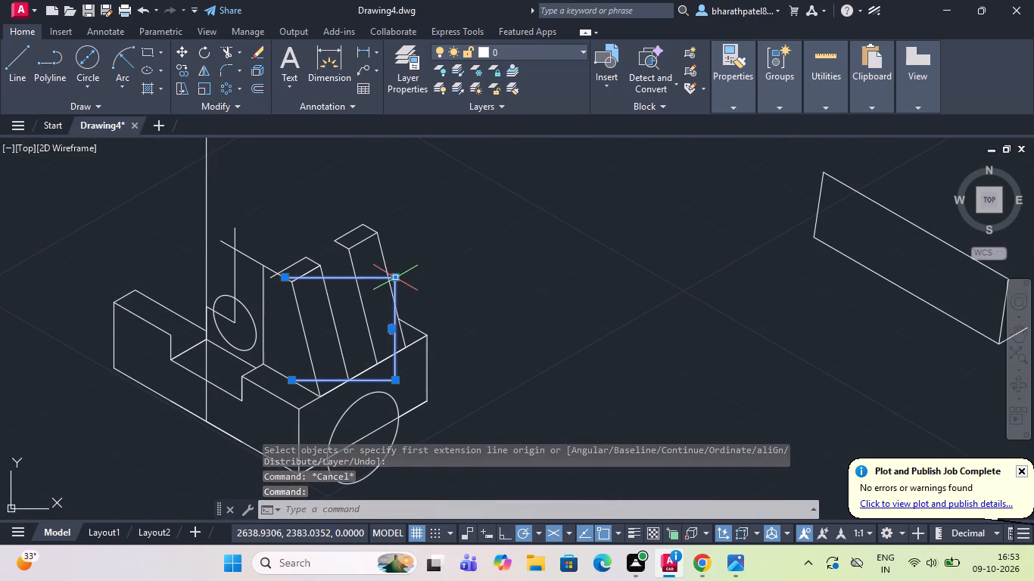
{"action": "key", "text": "Delete"}
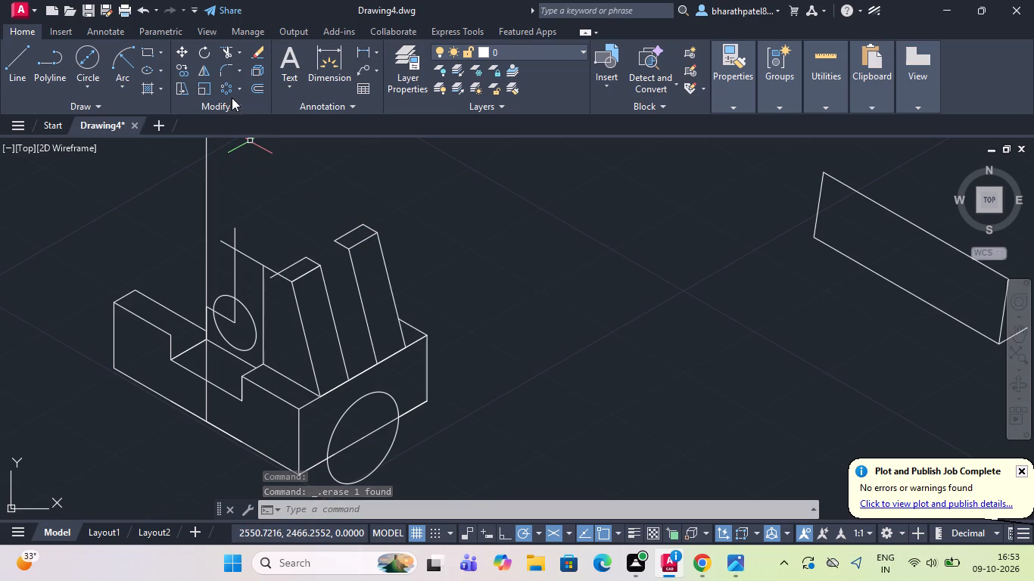
Draw a 60-unit line straight down from where the short 150° line meets the front sloping upright's rear top edge.
{"action": "left_click", "coordinate": [11, 63]}
{"action": "scroll", "coordinate": [291, 296], "scroll_direction": "up", "scroll_amount": 2}
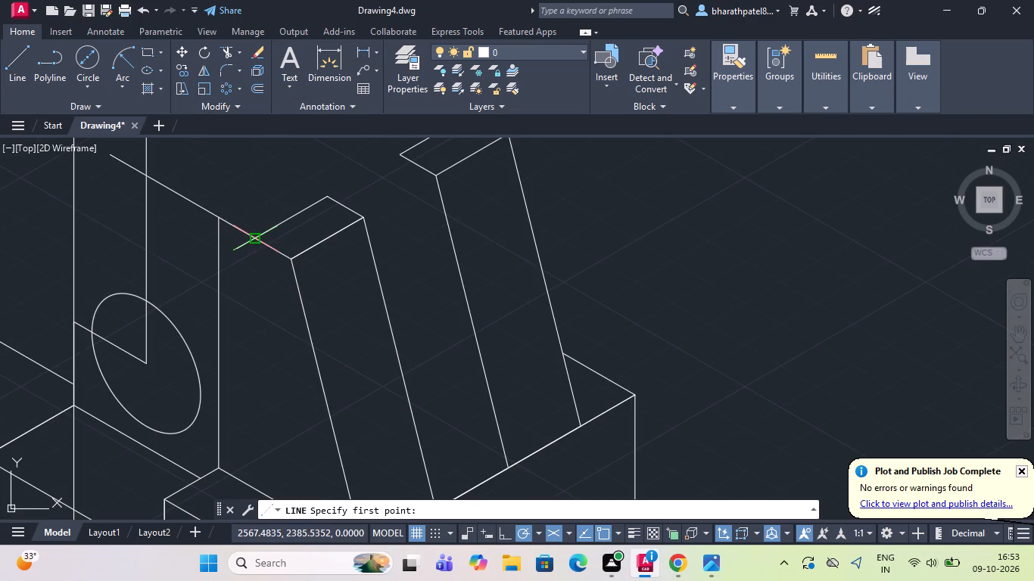
{"action": "left_click", "coordinate": [257, 243]}
{"action": "scroll", "coordinate": [257, 255], "scroll_direction": "down", "scroll_amount": 3}
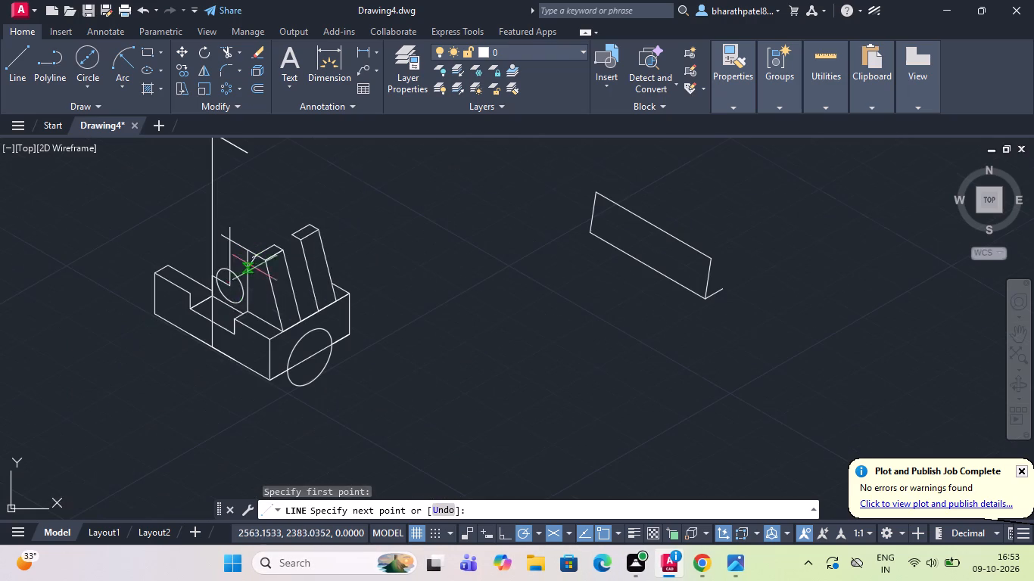
{"action": "scroll", "coordinate": [246, 322], "scroll_direction": "up", "scroll_amount": 3}
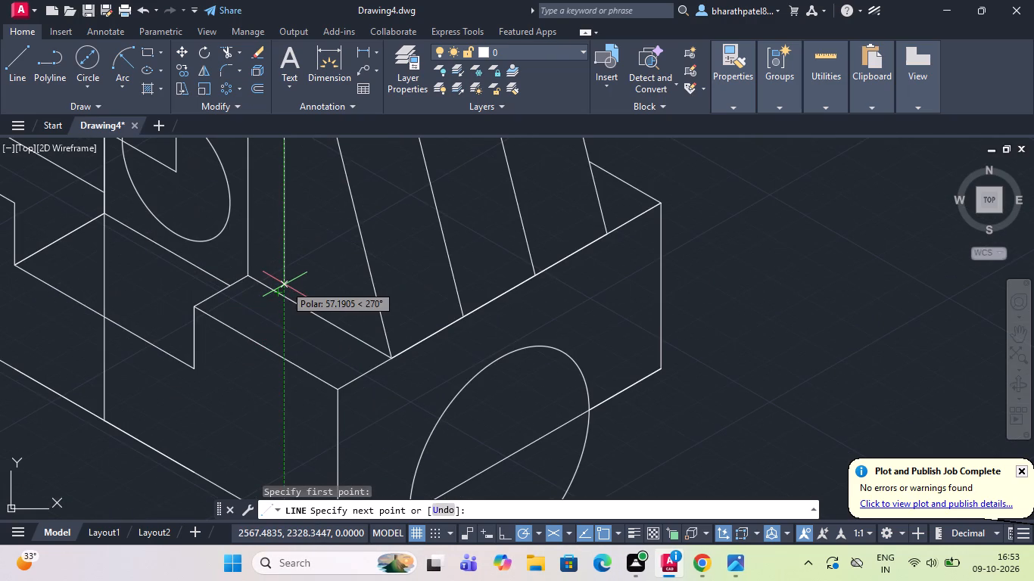
{"action": "type", "text": "60"}
{"action": "key", "text": "Return"}
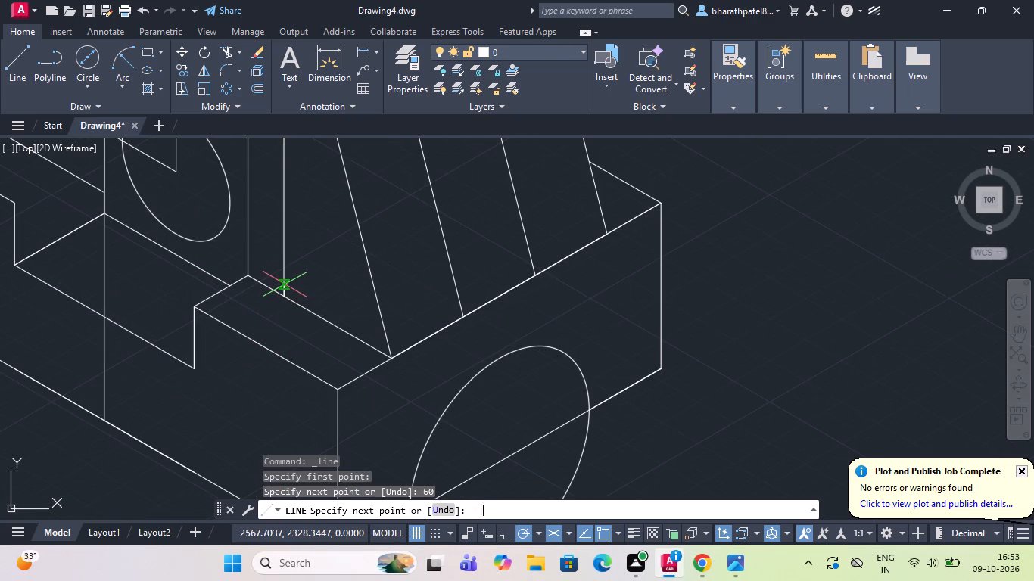
{"action": "scroll", "coordinate": [346, 308], "scroll_direction": "down", "scroll_amount": 1}
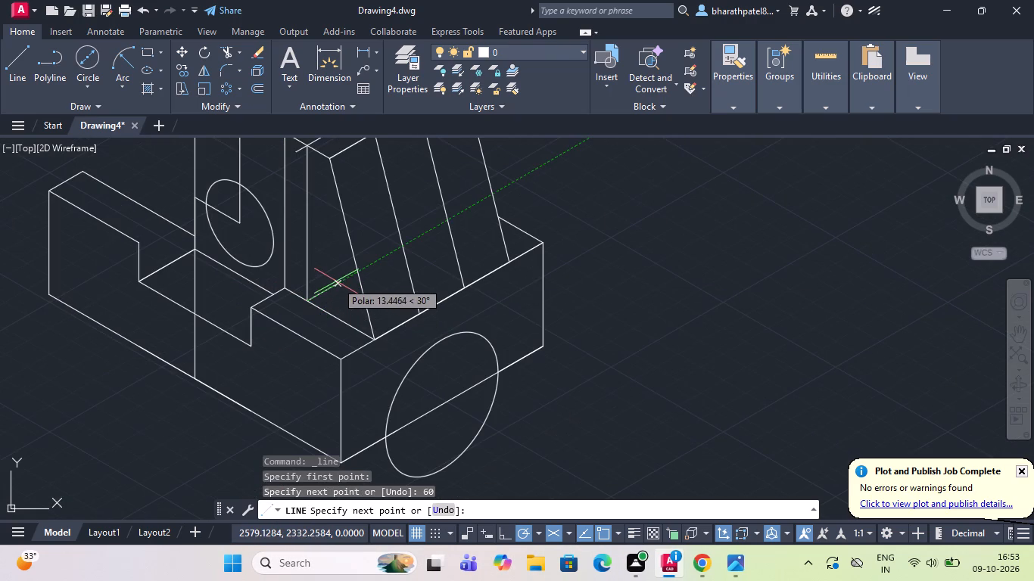
{"action": "key", "text": "Escape"}
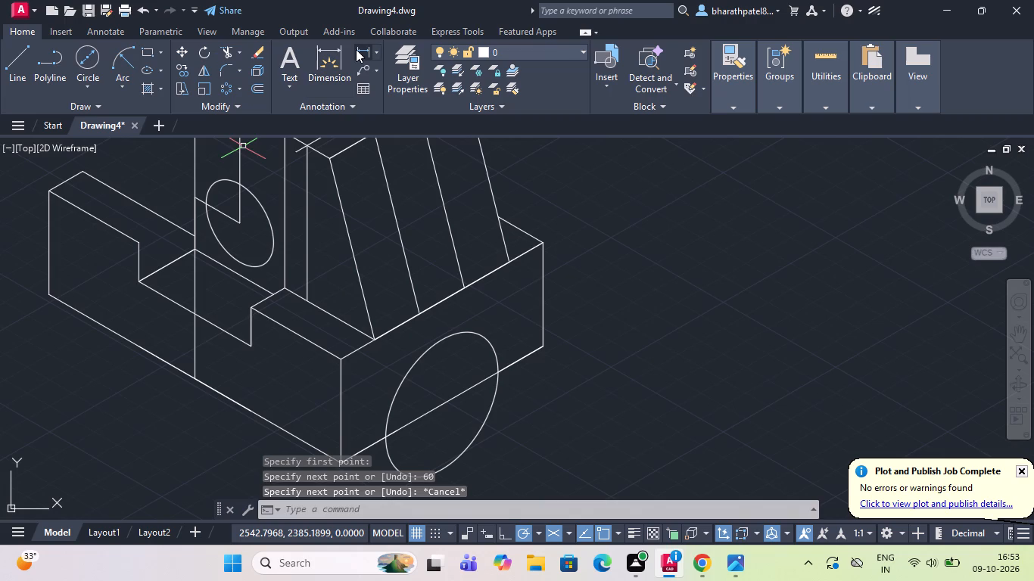
Measure the new vertical line from its top end to its bottom end with a linear dimension, without placing it.
{"action": "left_click", "coordinate": [356, 49]}
{"action": "scroll", "coordinate": [309, 148], "scroll_direction": "up", "scroll_amount": 3}
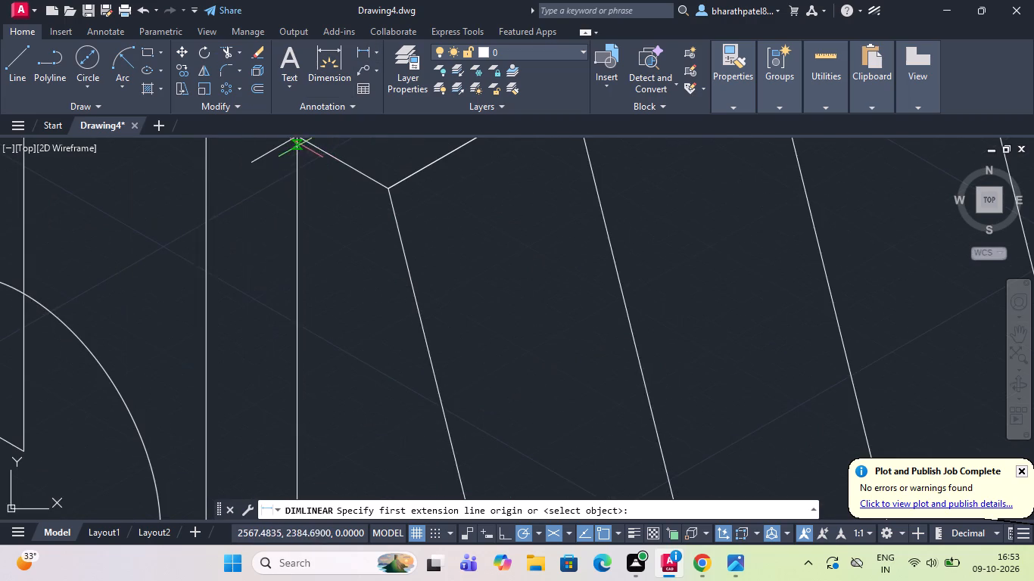
{"action": "scroll", "coordinate": [301, 146], "scroll_direction": "down", "scroll_amount": 3}
{"action": "scroll", "coordinate": [294, 148], "scroll_direction": "up", "scroll_amount": 2}
{"action": "left_click", "coordinate": [307, 141]}
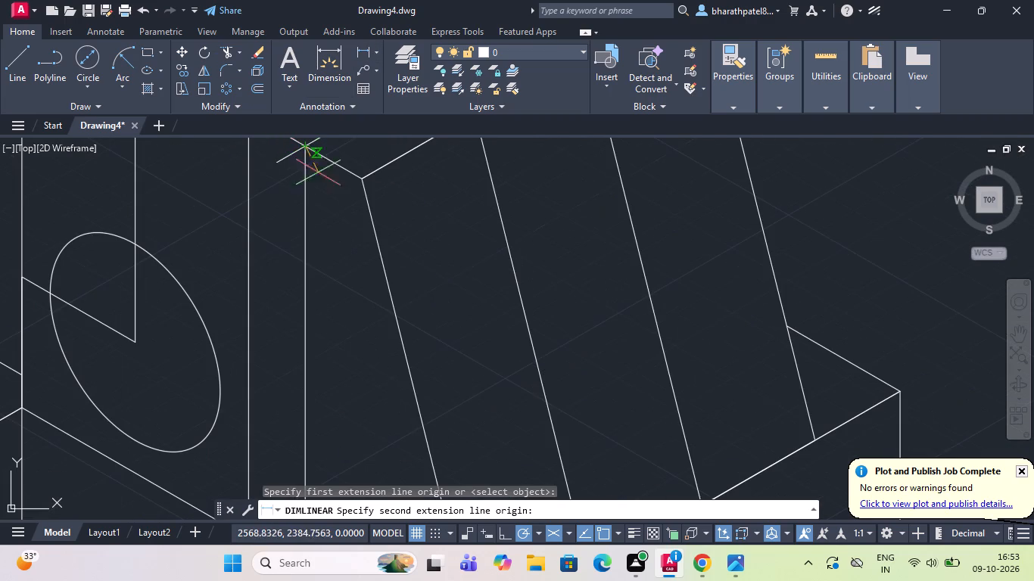
{"action": "scroll", "coordinate": [319, 218], "scroll_direction": "down", "scroll_amount": 2}
{"action": "scroll", "coordinate": [300, 350], "scroll_direction": "up", "scroll_amount": 2}
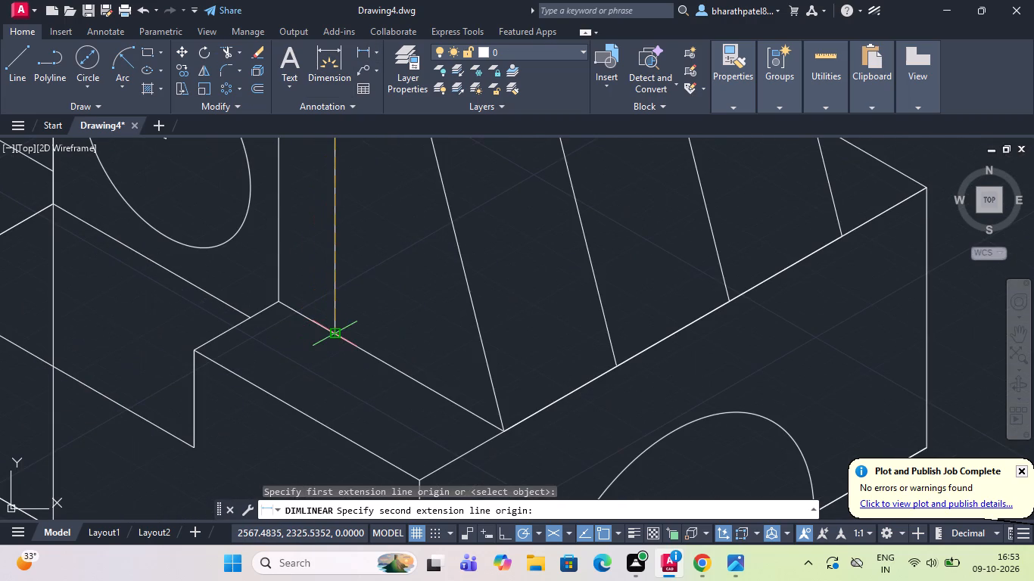
{"action": "double_click", "coordinate": [332, 331]}
{"action": "scroll", "coordinate": [344, 342], "scroll_direction": "down", "scroll_amount": 2}
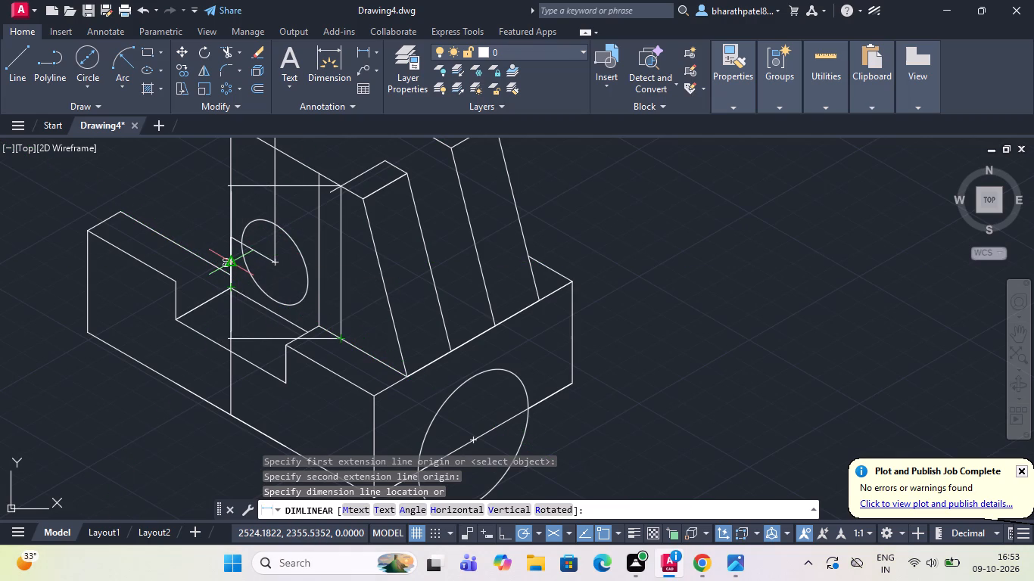
{"action": "key", "text": "Escape"}
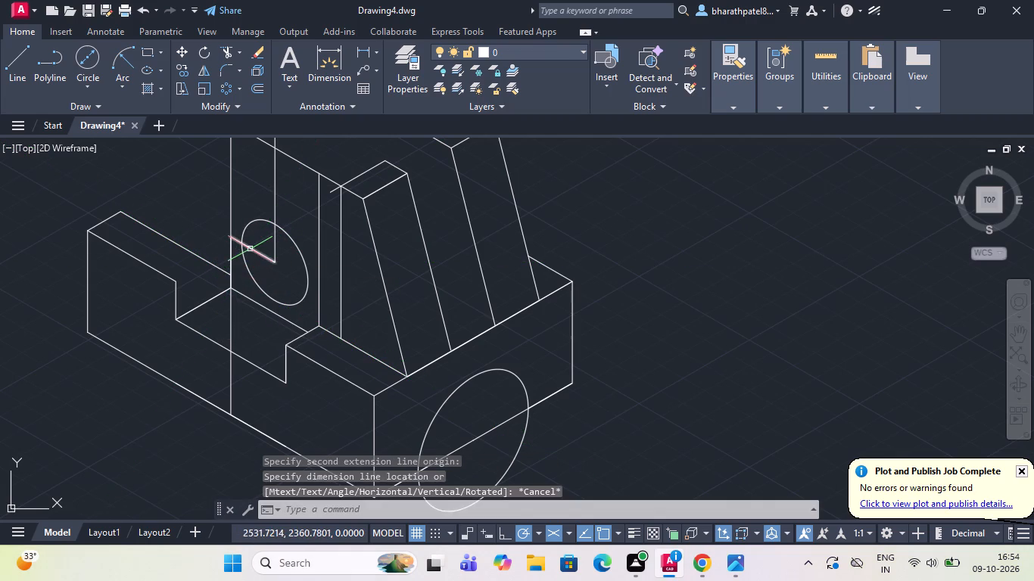
Draw a 20-unit line straight up from the small isometric circle's centre.
{"action": "scroll", "coordinate": [257, 257], "scroll_direction": "down", "scroll_amount": 2}
{"action": "scroll", "coordinate": [263, 216], "scroll_direction": "up", "scroll_amount": 3}
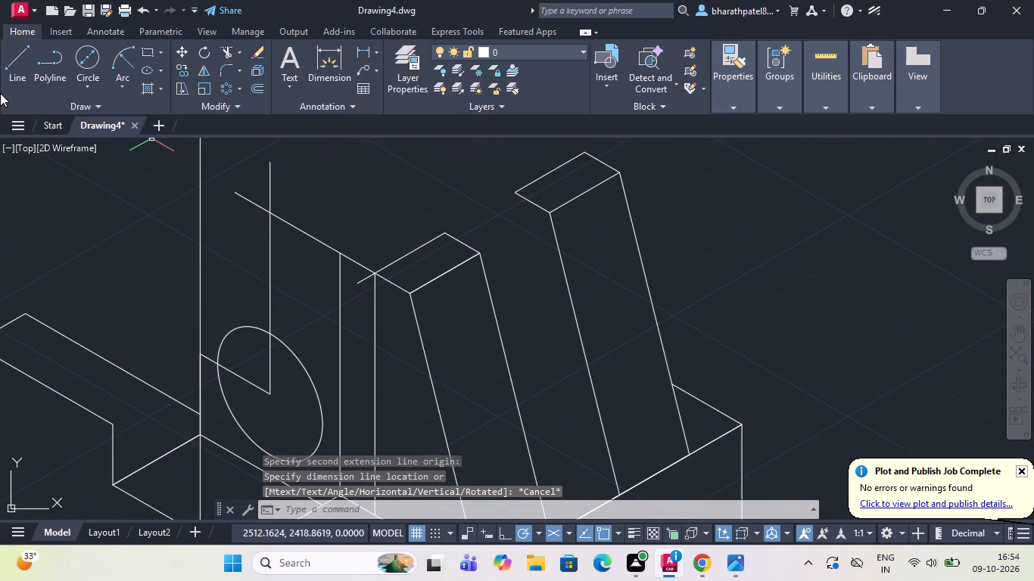
{"action": "left_click", "coordinate": [13, 68]}
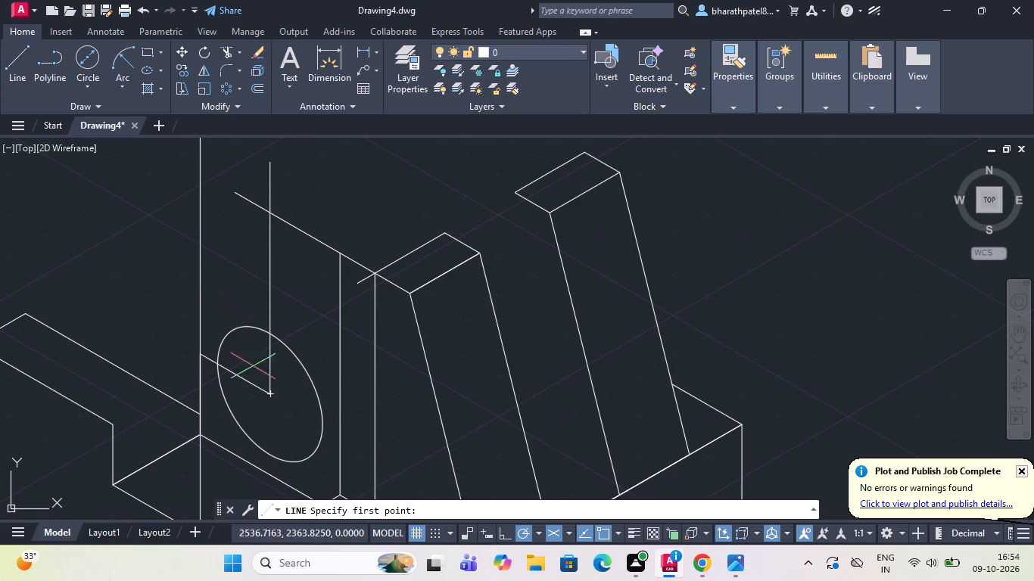
{"action": "left_click", "coordinate": [268, 391]}
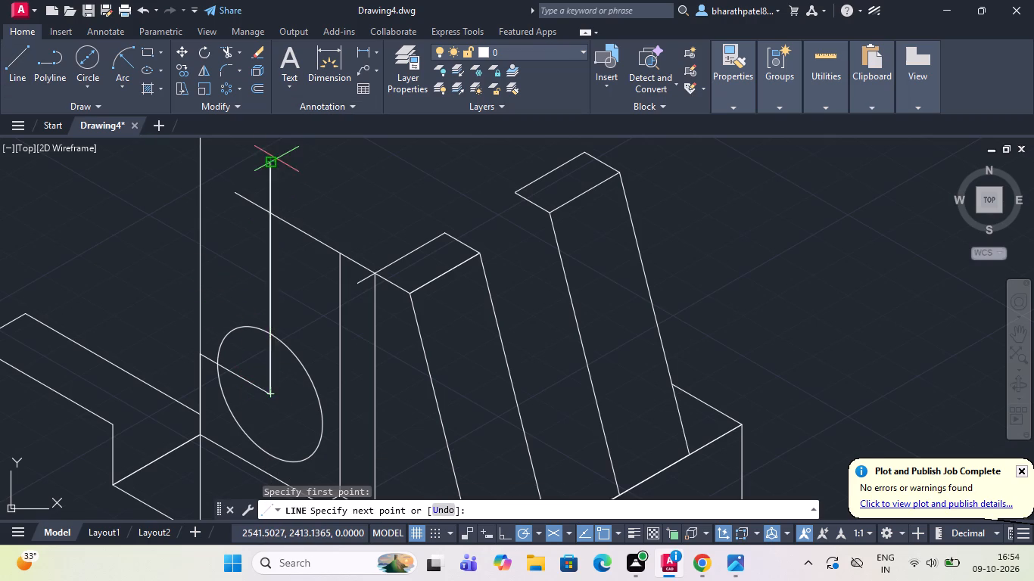
{"action": "scroll", "coordinate": [279, 163], "scroll_direction": "down", "scroll_amount": 3}
{"action": "type", "text": "20"}
{"action": "key", "text": "Return"}
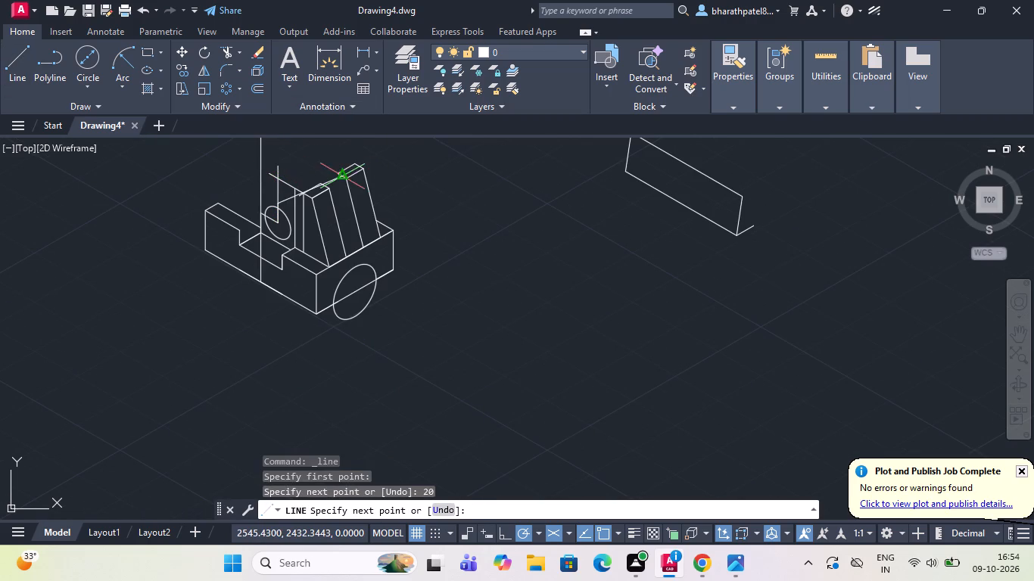
{"action": "scroll", "coordinate": [260, 206], "scroll_direction": "up", "scroll_amount": 4}
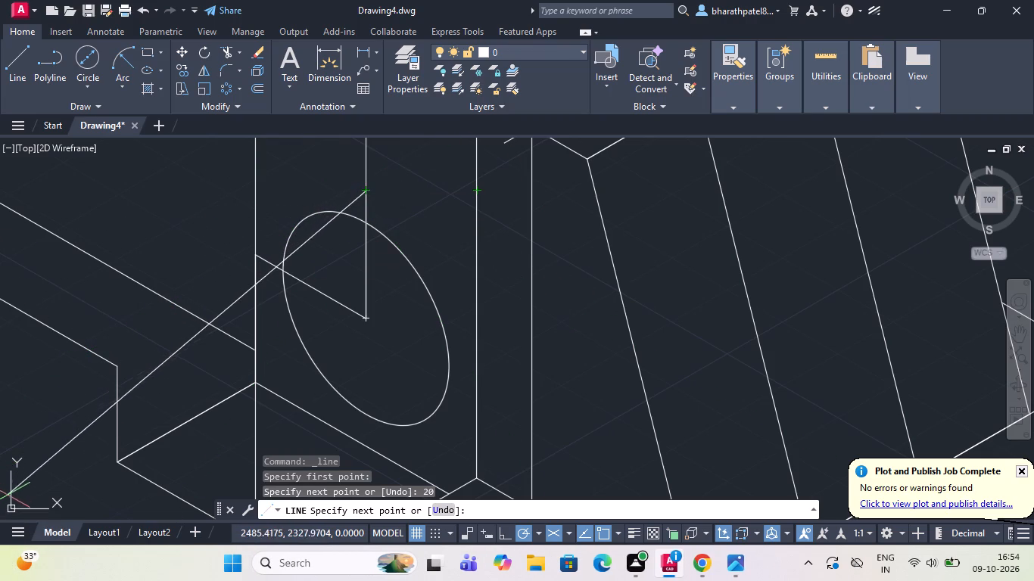
{"action": "scroll", "coordinate": [167, 306], "scroll_direction": "down", "scroll_amount": 2}
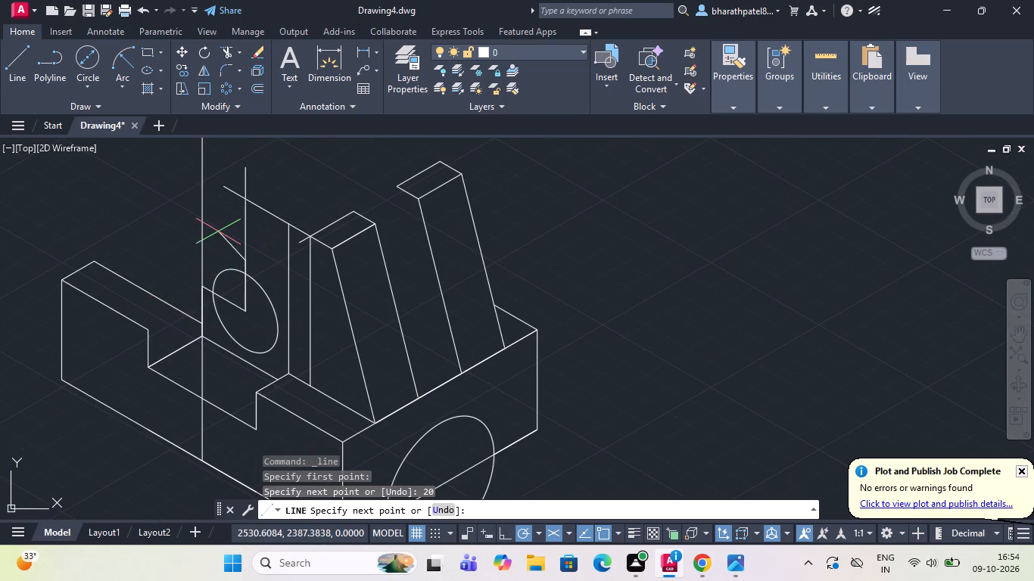
{"action": "scroll", "coordinate": [218, 231], "scroll_direction": "up", "scroll_amount": 2}
{"action": "scroll", "coordinate": [222, 242], "scroll_direction": "down", "scroll_amount": 3}
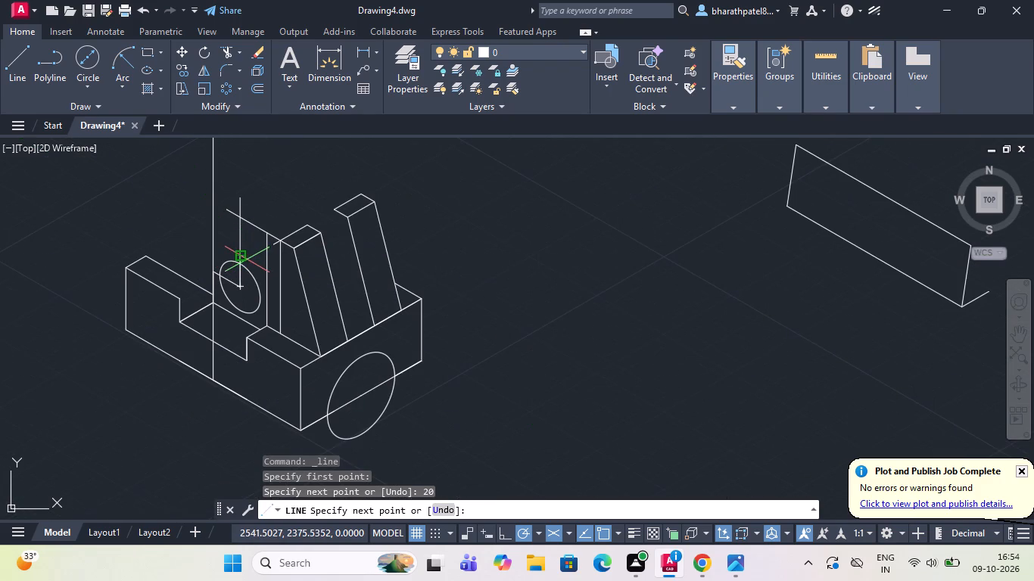
{"action": "key", "text": "Escape"}
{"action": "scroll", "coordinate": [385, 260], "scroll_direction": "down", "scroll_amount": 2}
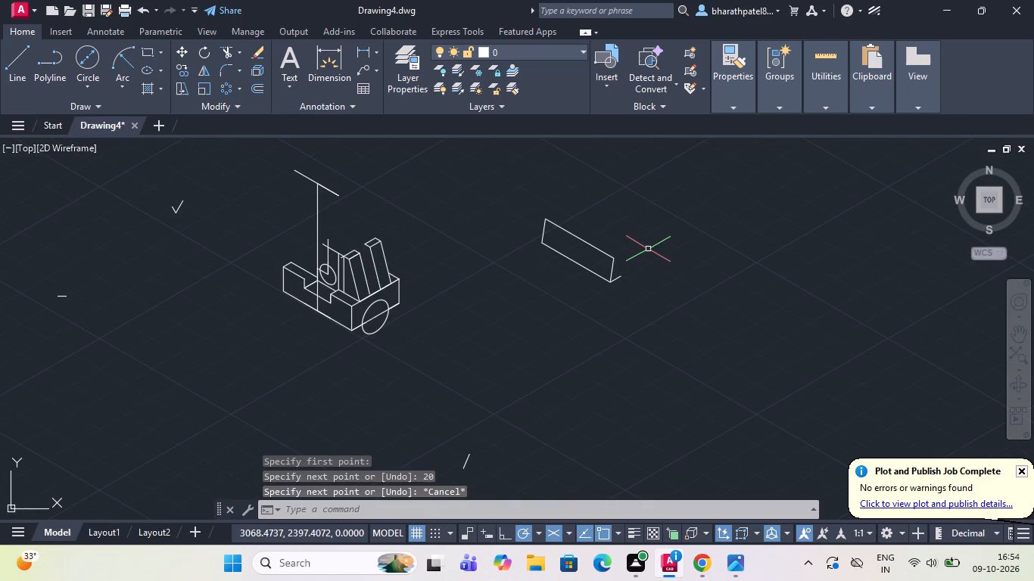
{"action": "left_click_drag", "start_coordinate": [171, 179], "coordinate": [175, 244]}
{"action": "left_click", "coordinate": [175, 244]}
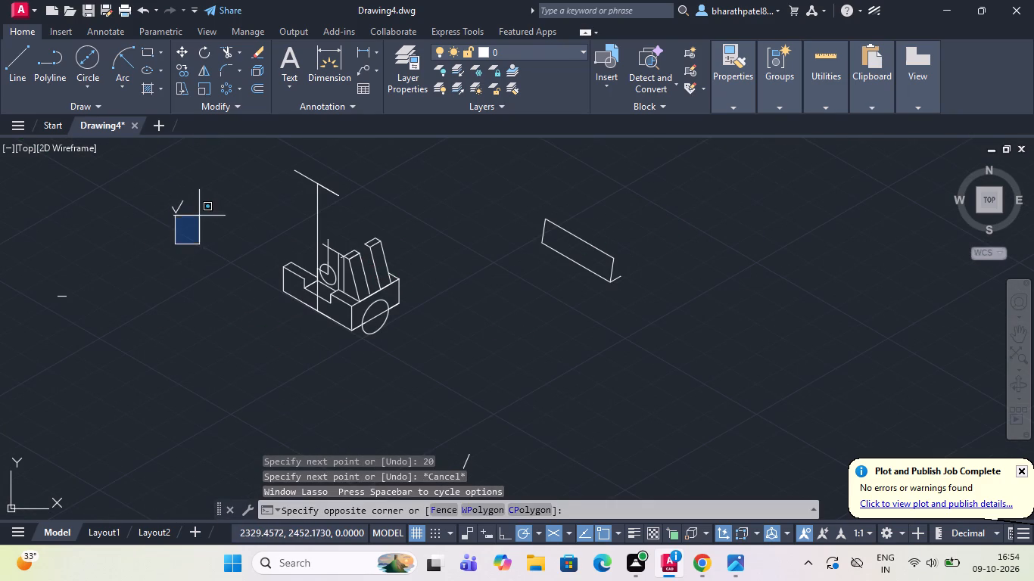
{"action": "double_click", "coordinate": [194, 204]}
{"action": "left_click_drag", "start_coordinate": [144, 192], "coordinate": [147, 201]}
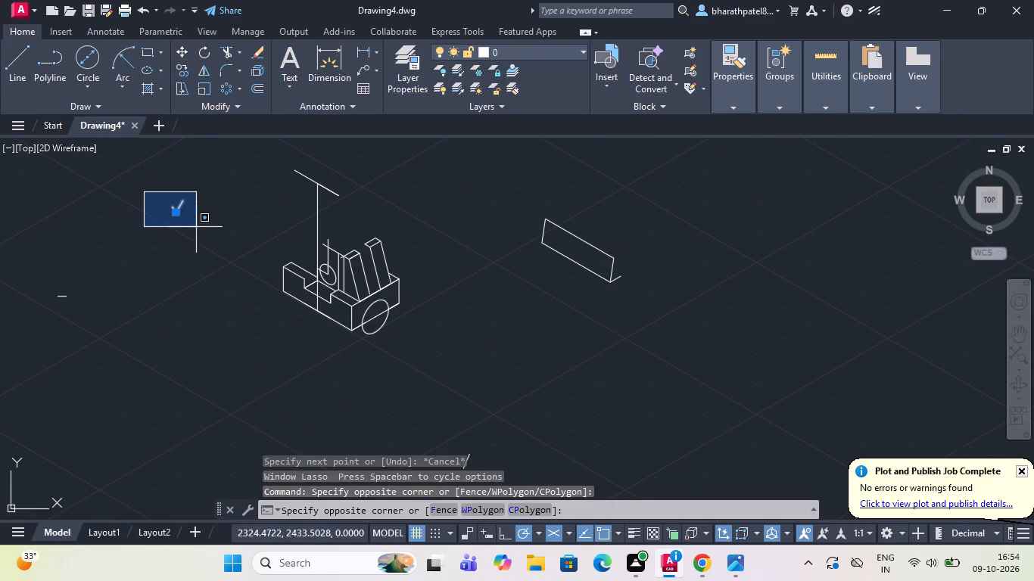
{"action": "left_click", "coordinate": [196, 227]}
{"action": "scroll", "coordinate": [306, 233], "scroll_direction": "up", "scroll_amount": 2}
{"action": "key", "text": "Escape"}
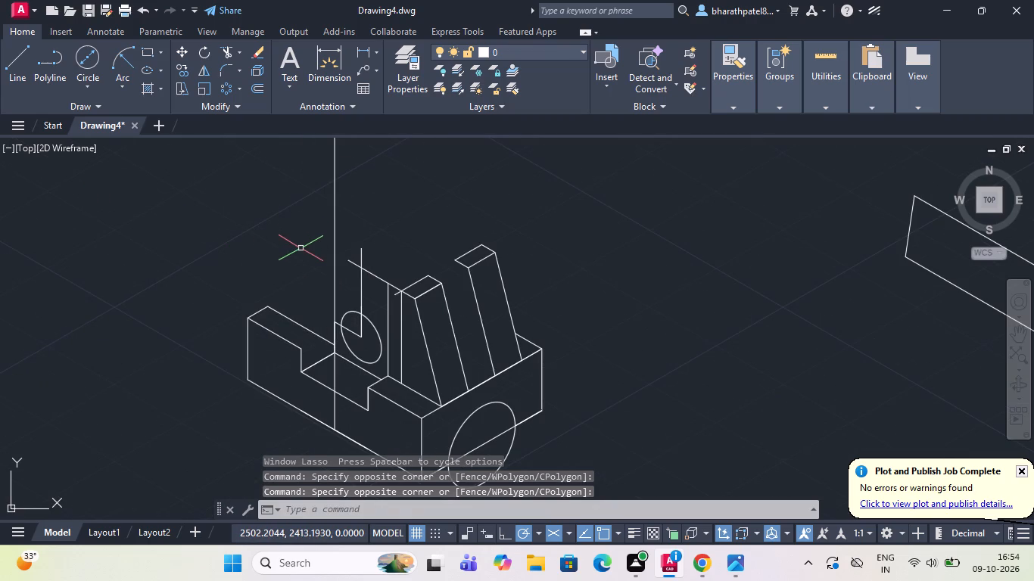
Examine the small circle, its centre lines and the vertical lines behind the front sloping upright.
{"action": "scroll", "coordinate": [381, 293], "scroll_direction": "up", "scroll_amount": 4}
{"action": "scroll", "coordinate": [381, 293], "scroll_direction": "down", "scroll_amount": 3}
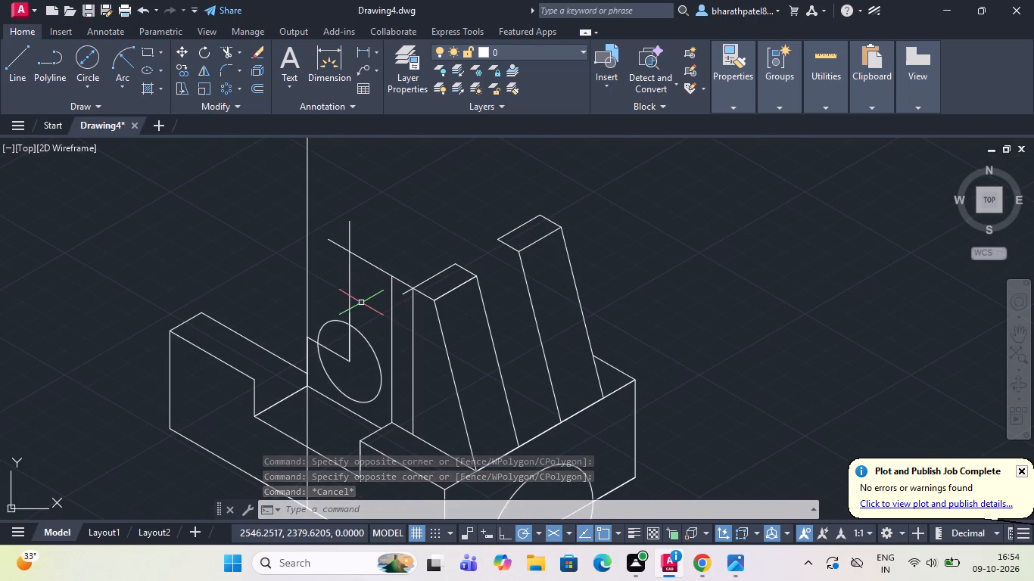
{"action": "scroll", "coordinate": [361, 303], "scroll_direction": "down", "scroll_amount": 1}
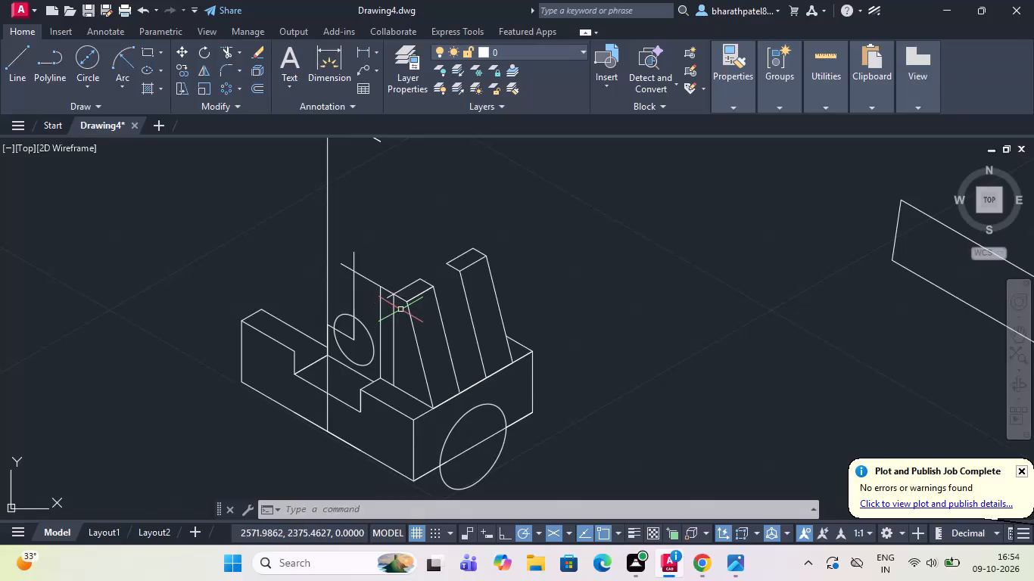
{"action": "scroll", "coordinate": [400, 309], "scroll_direction": "up", "scroll_amount": 1}
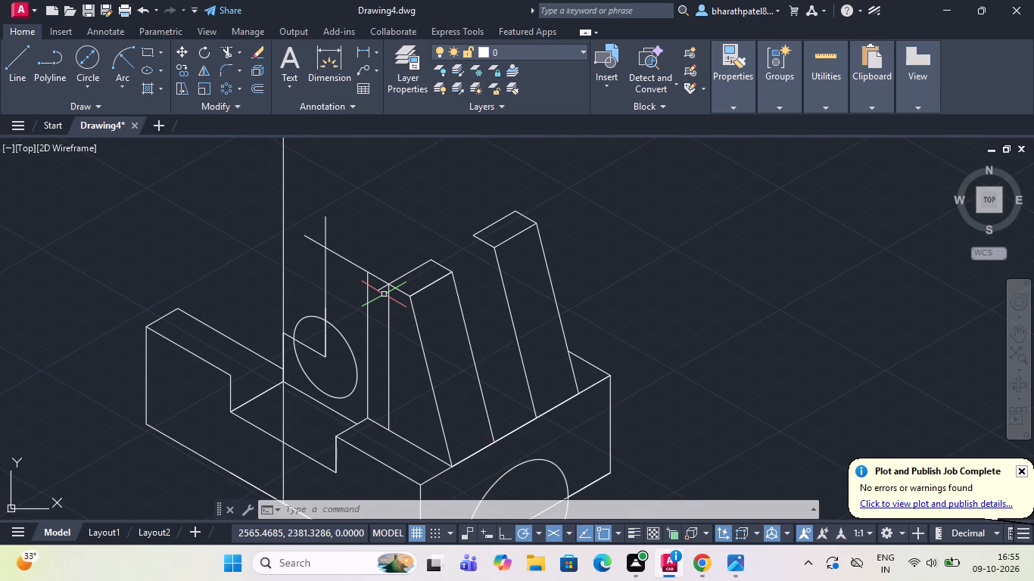
{"action": "scroll", "coordinate": [509, 315], "scroll_direction": "down", "scroll_amount": 2}
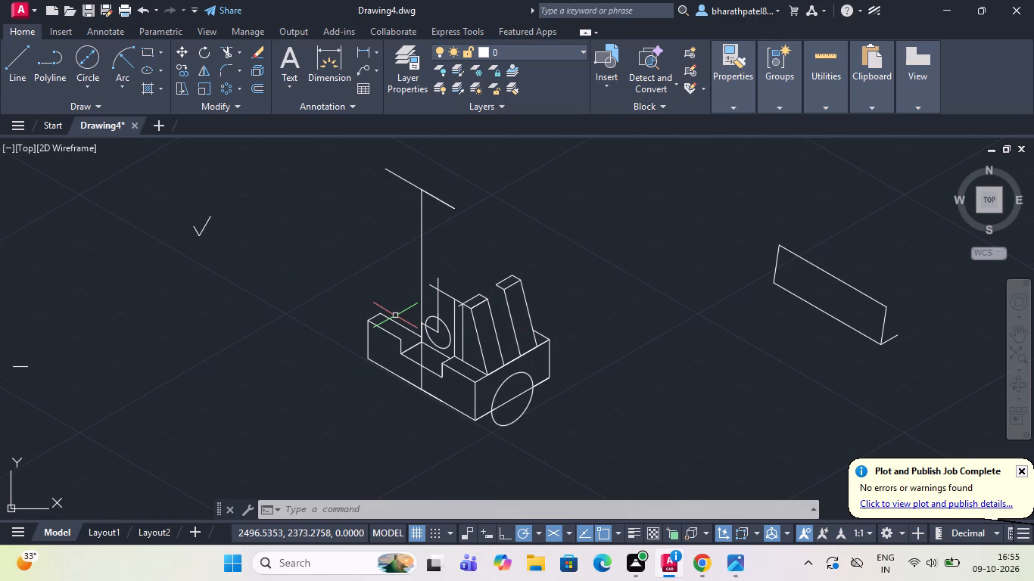
{"action": "scroll", "coordinate": [384, 302], "scroll_direction": "up", "scroll_amount": 3}
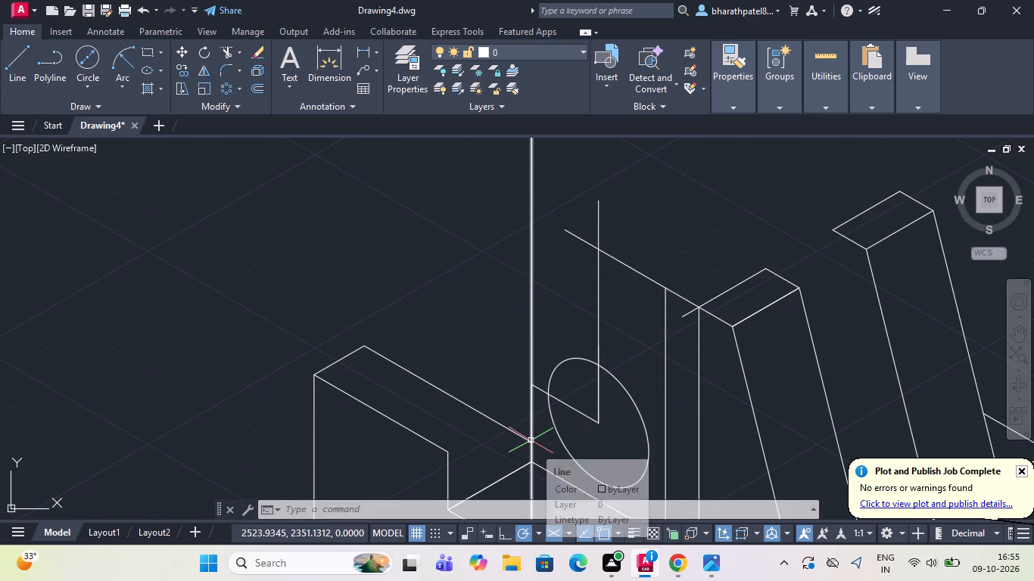
{"action": "scroll", "coordinate": [606, 222], "scroll_direction": "up", "scroll_amount": 3}
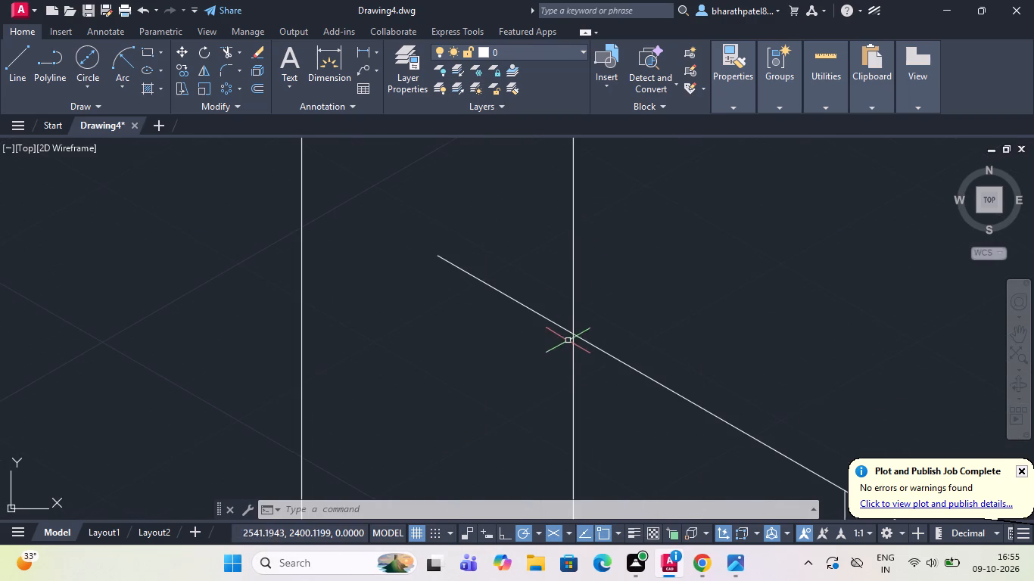
{"action": "scroll", "coordinate": [571, 323], "scroll_direction": "down", "scroll_amount": 3}
{"action": "scroll", "coordinate": [560, 429], "scroll_direction": "down", "scroll_amount": 3}
{"action": "scroll", "coordinate": [594, 375], "scroll_direction": "down", "scroll_amount": 1}
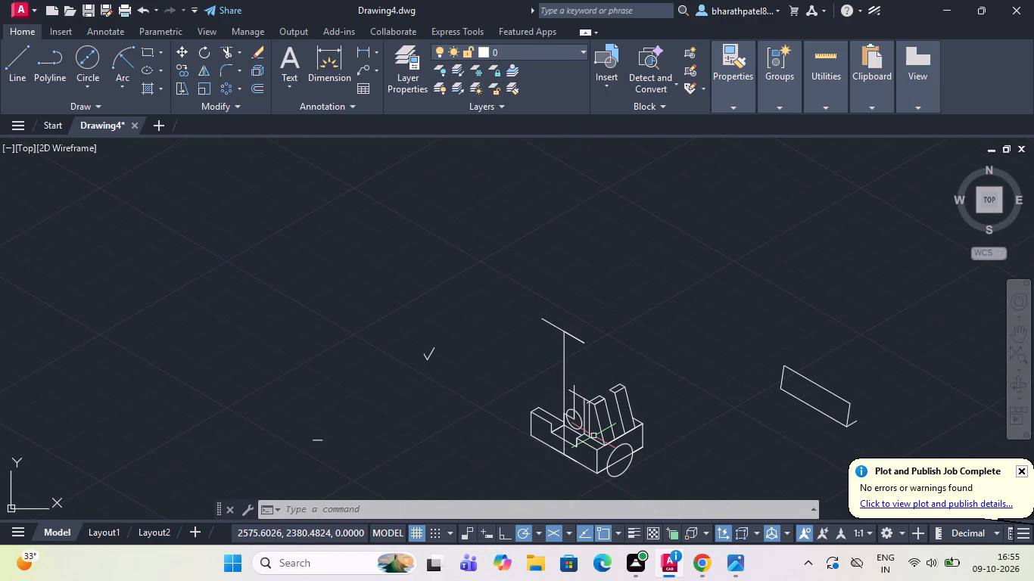
{"action": "scroll", "coordinate": [591, 438], "scroll_direction": "up", "scroll_amount": 2}
{"action": "scroll", "coordinate": [593, 430], "scroll_direction": "down", "scroll_amount": 1}
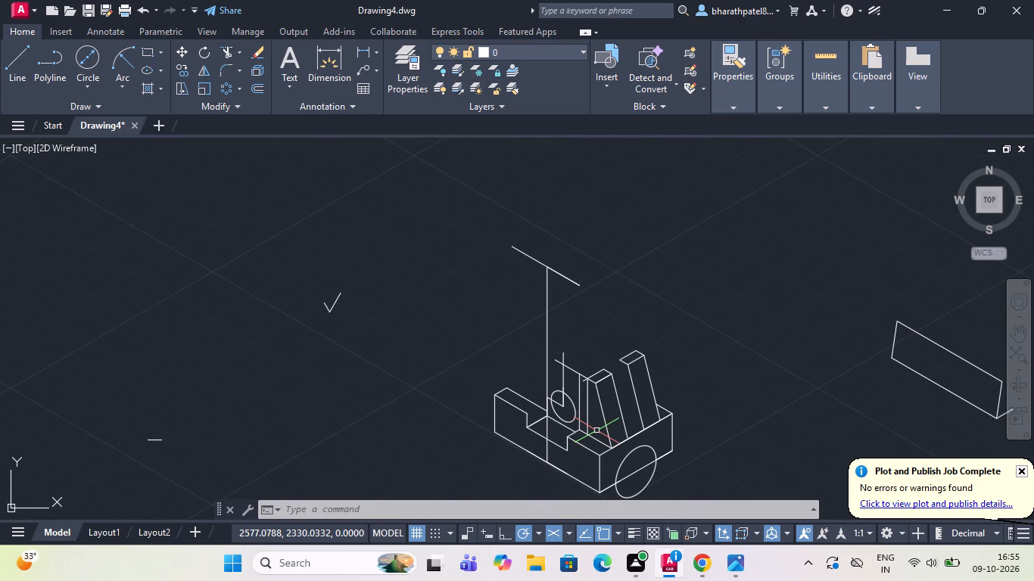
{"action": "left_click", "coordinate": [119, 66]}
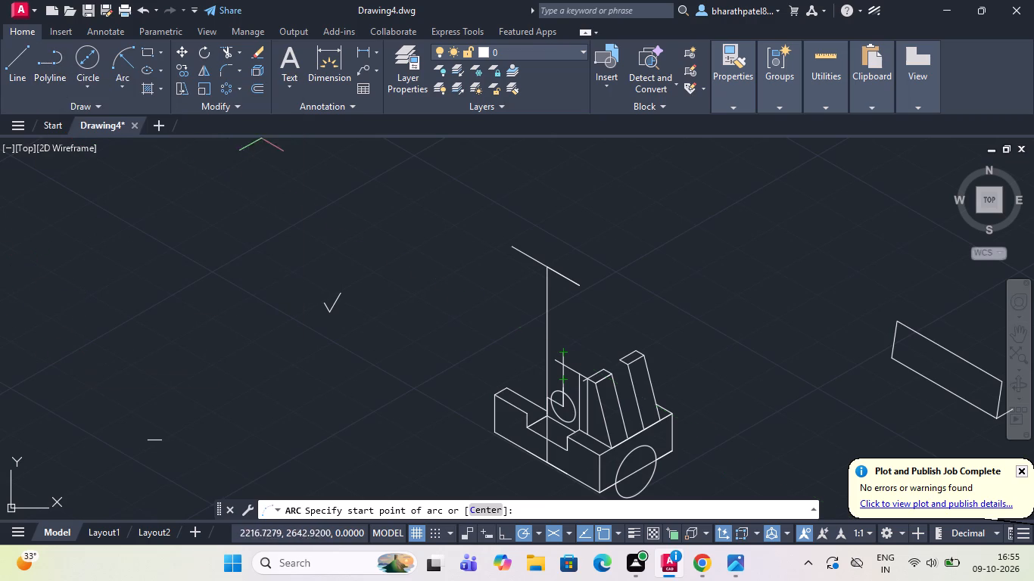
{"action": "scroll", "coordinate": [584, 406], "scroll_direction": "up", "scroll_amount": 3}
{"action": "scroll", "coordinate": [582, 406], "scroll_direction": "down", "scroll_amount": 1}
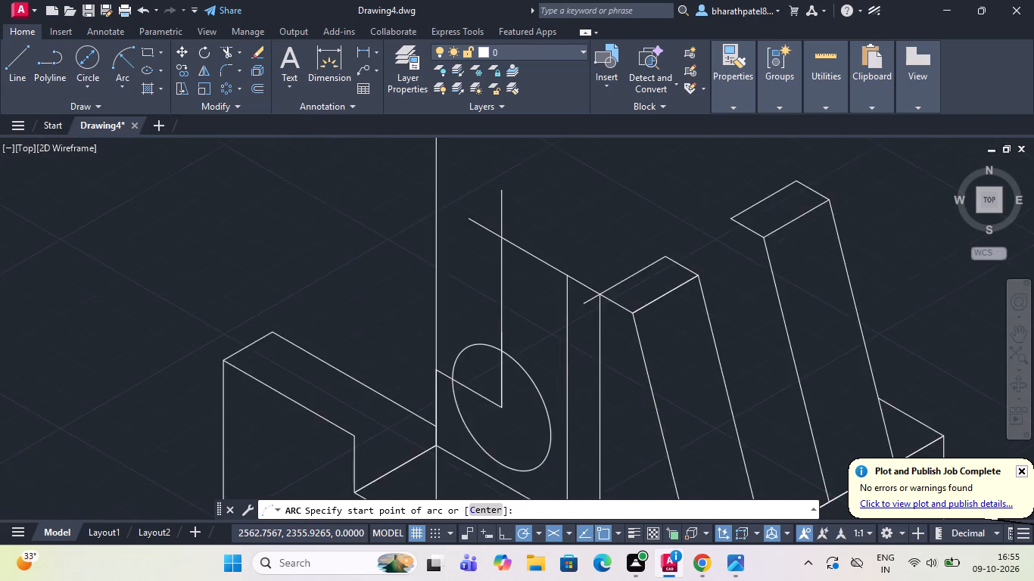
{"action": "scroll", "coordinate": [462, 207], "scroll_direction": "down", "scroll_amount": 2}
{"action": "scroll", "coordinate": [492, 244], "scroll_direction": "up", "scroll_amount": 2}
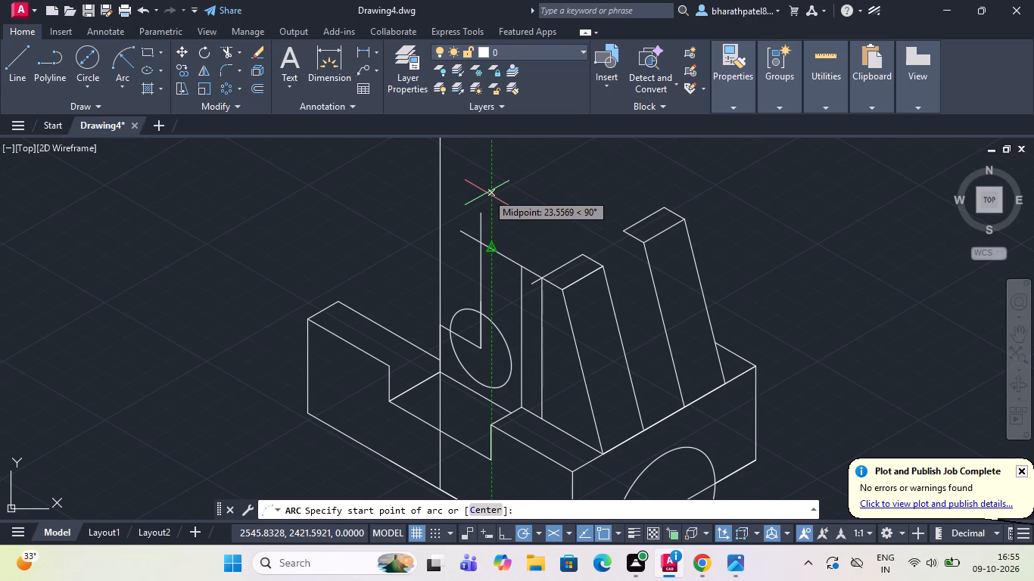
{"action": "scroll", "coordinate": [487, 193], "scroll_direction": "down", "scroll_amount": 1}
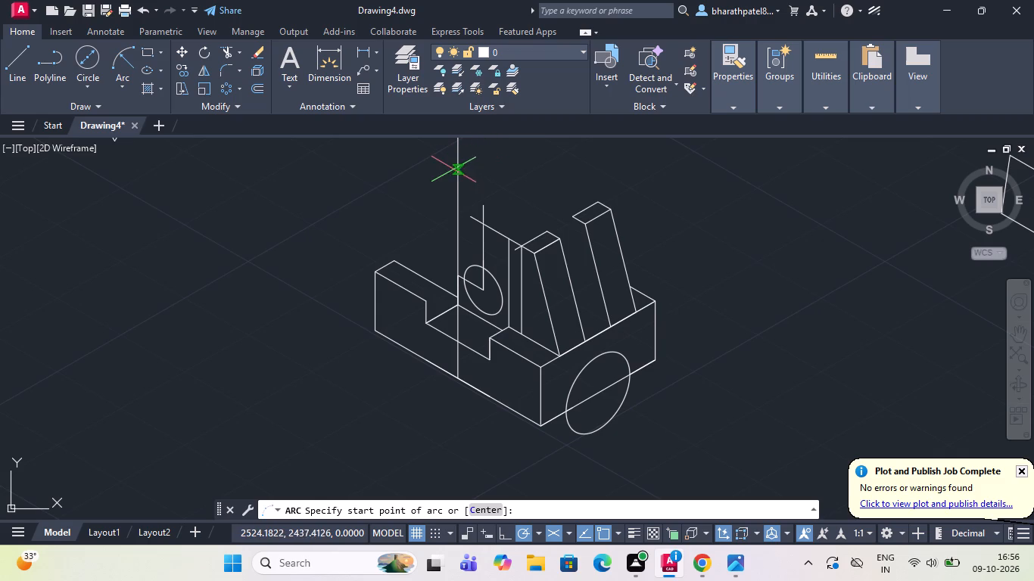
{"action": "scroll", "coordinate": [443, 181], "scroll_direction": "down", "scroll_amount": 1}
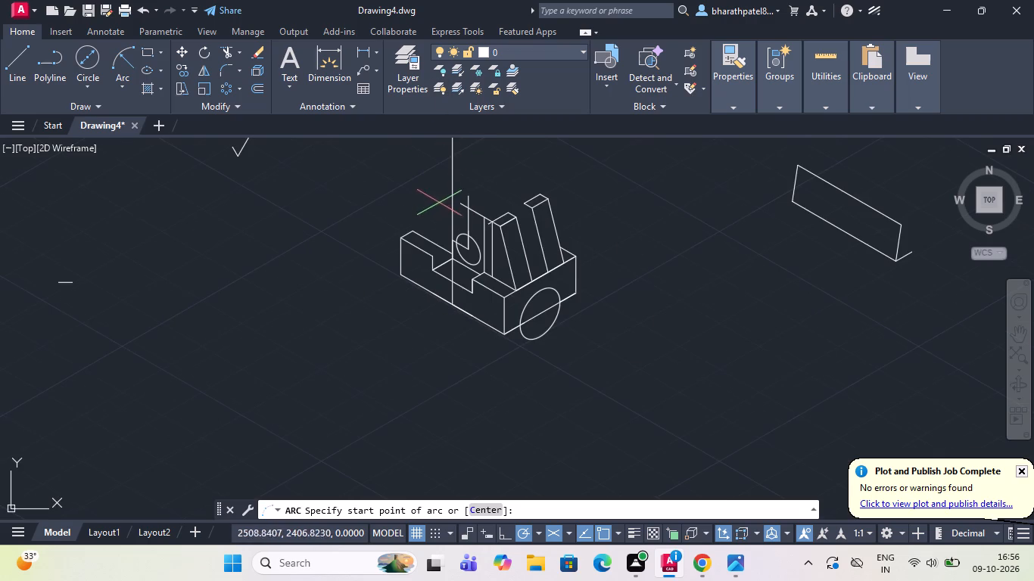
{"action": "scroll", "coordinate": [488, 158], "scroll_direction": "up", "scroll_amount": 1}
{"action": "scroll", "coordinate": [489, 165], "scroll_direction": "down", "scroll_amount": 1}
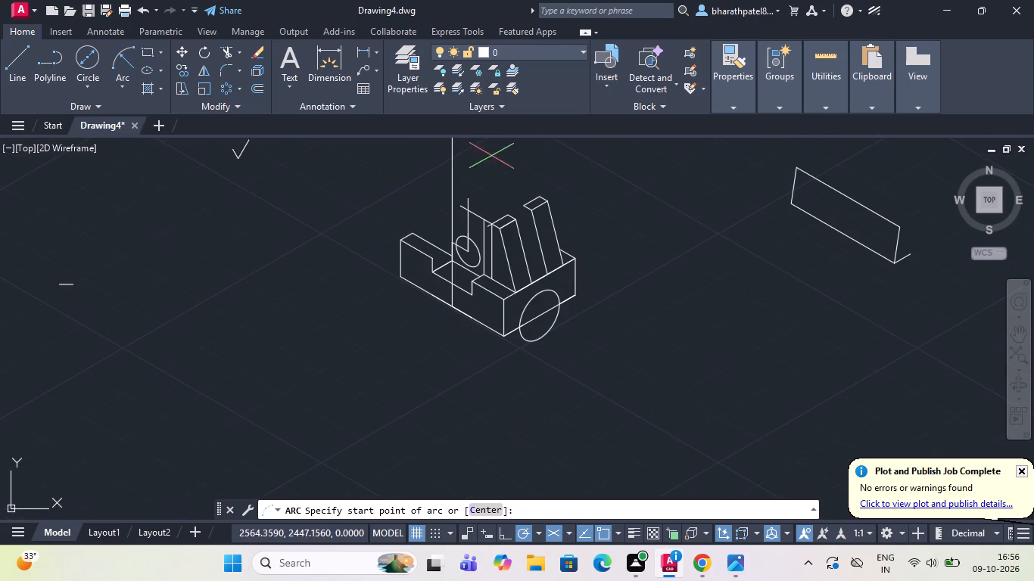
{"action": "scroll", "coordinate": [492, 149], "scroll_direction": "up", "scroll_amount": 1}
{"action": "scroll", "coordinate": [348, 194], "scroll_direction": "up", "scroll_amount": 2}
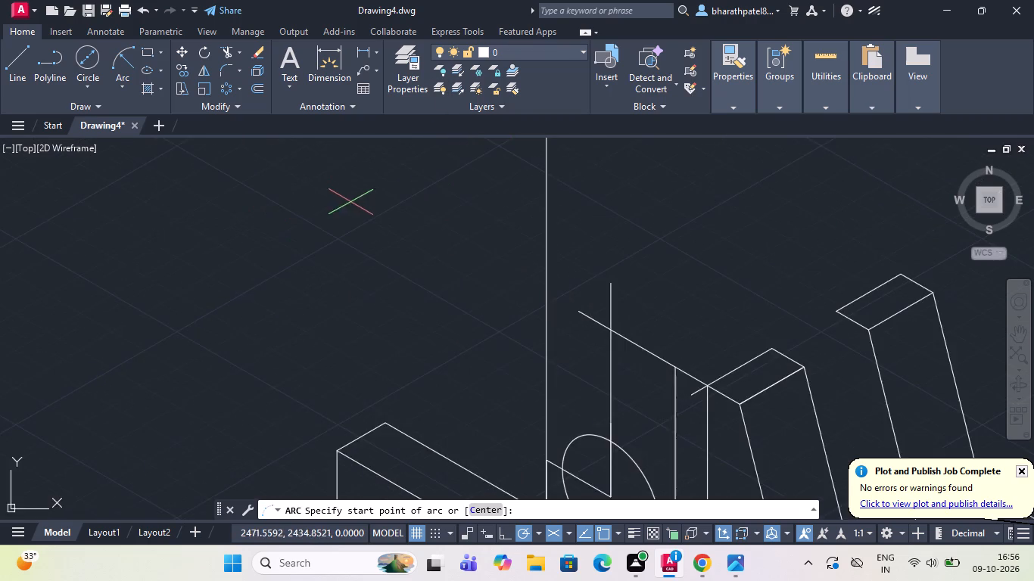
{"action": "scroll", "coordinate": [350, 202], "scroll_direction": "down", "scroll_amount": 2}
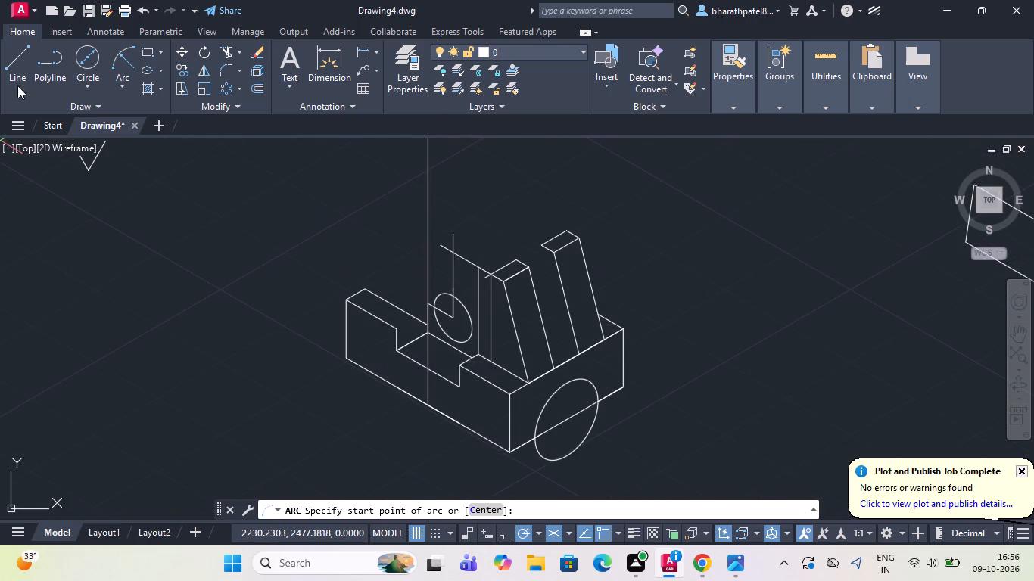
Draw a line about 19 units long at 30° from the notch's upper front corner, across the block's rear top edge.
{"action": "left_click", "coordinate": [27, 67]}
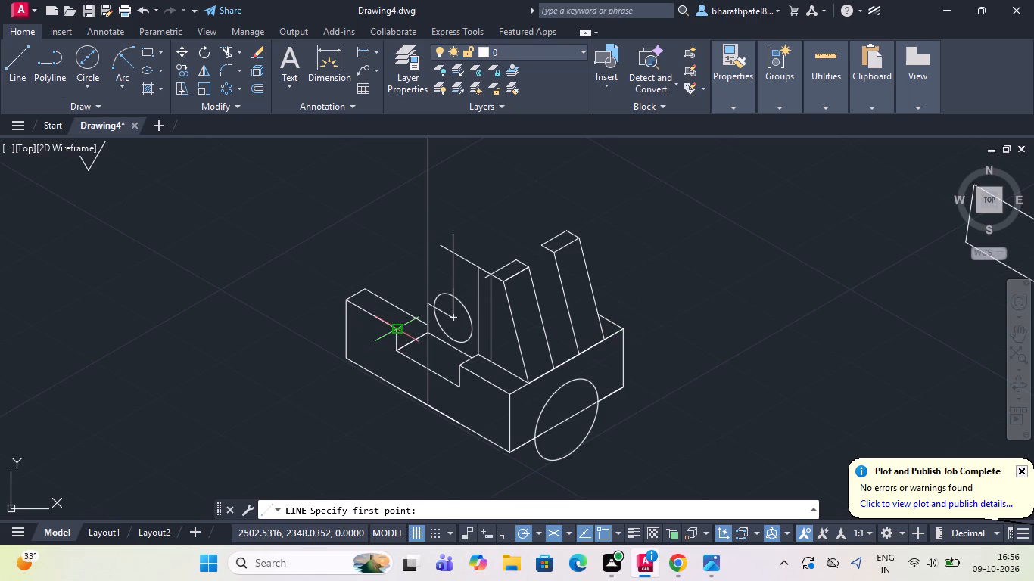
{"action": "left_click", "coordinate": [393, 326]}
{"action": "scroll", "coordinate": [400, 311], "scroll_direction": "up", "scroll_amount": 2}
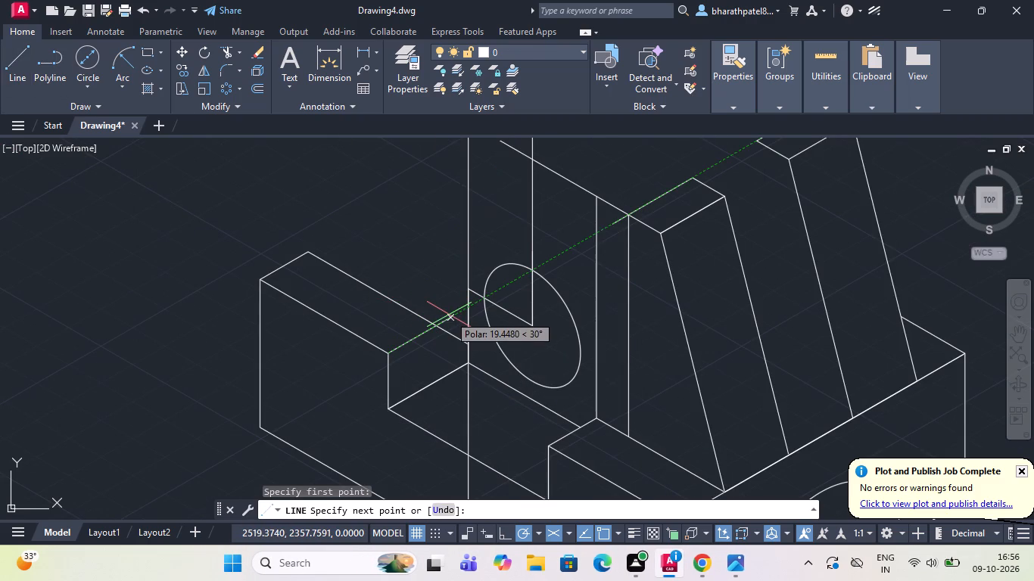
{"action": "left_click", "coordinate": [449, 315]}
{"action": "key", "text": "Escape"}
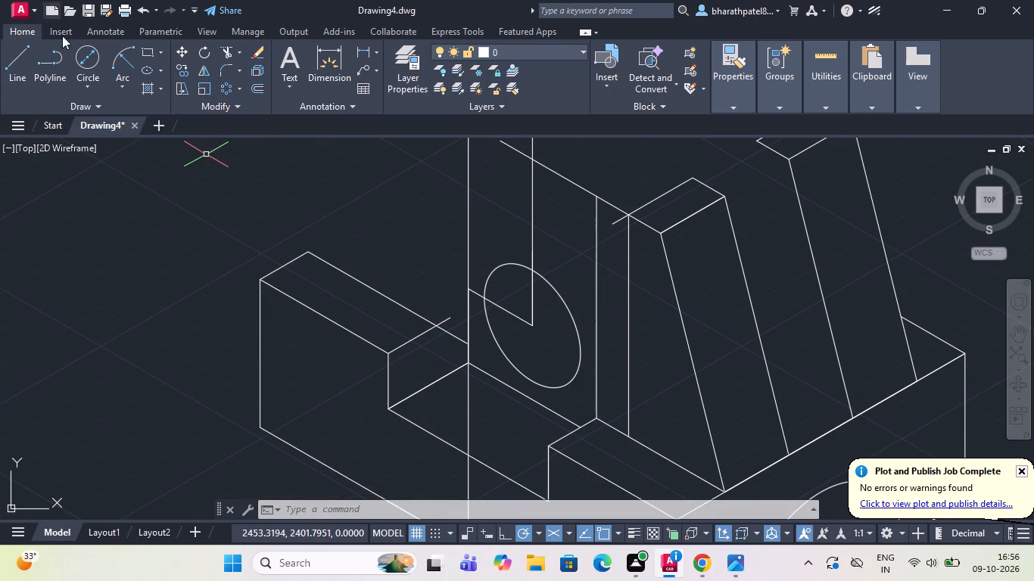
Trim the 30° line's overhang beyond the rear top edge, and the piece of that edge between the line and the long vertical.
{"action": "double_click", "coordinate": [225, 48]}
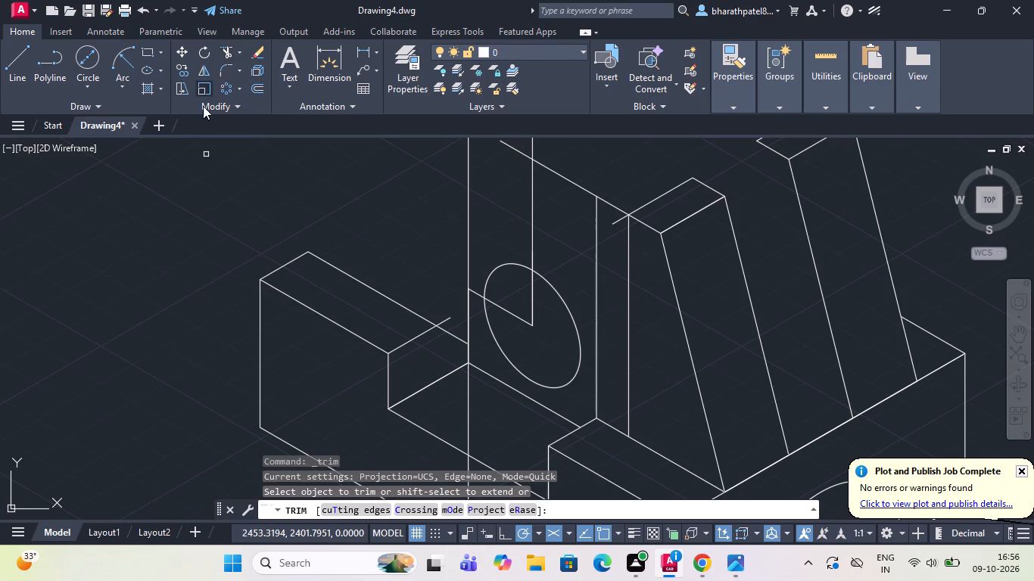
{"action": "scroll", "coordinate": [244, 189], "scroll_direction": "up", "scroll_amount": 1}
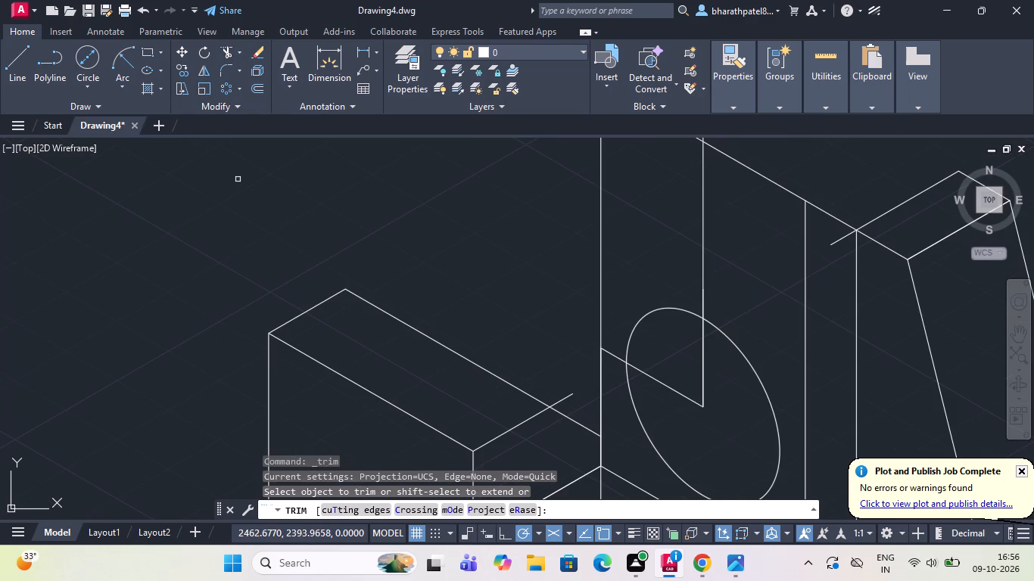
{"action": "left_click", "coordinate": [568, 394]}
{"action": "scroll", "coordinate": [549, 367], "scroll_direction": "down", "scroll_amount": 2}
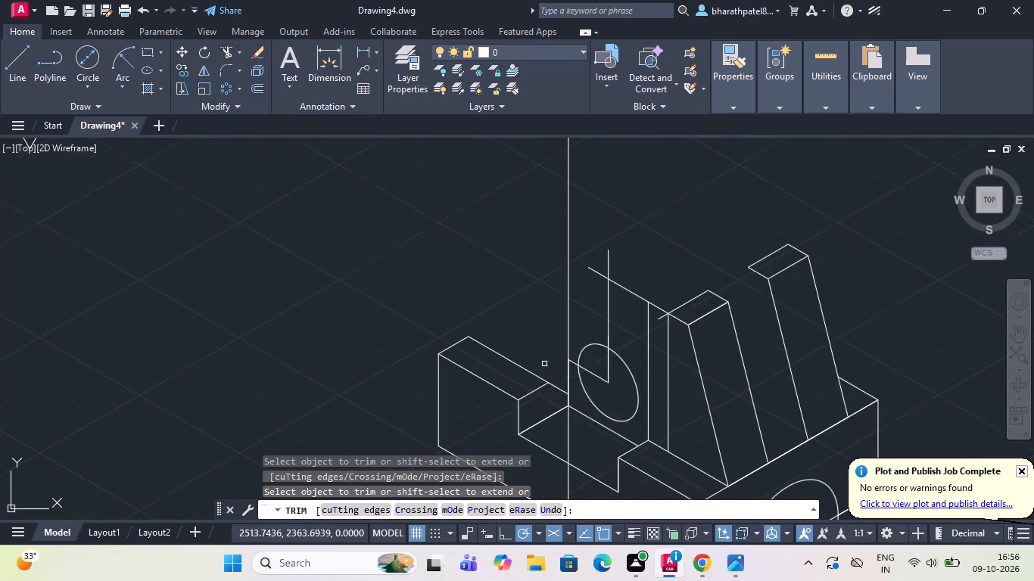
{"action": "scroll", "coordinate": [540, 344], "scroll_direction": "down", "scroll_amount": 1}
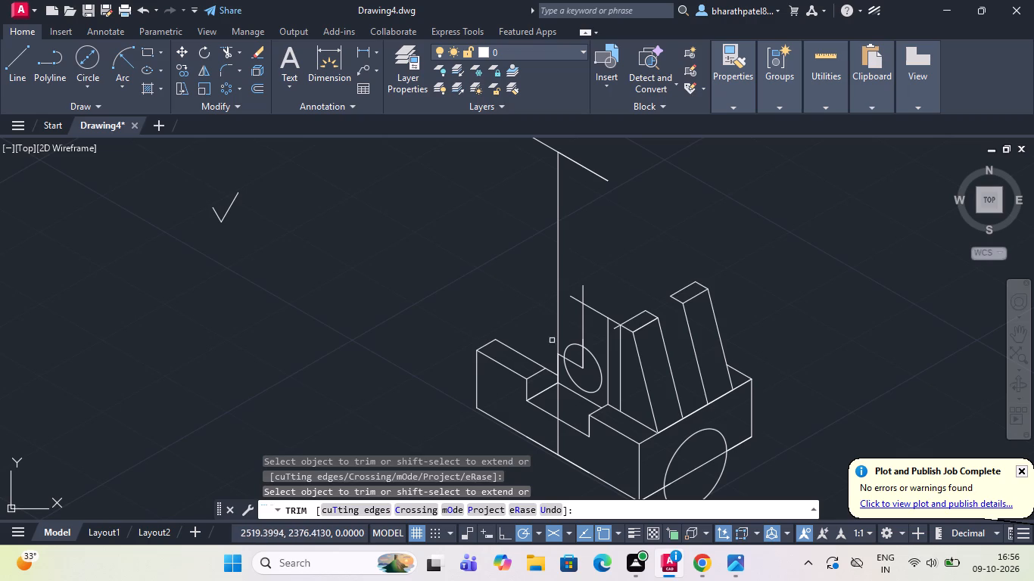
{"action": "double_click", "coordinate": [552, 370]}
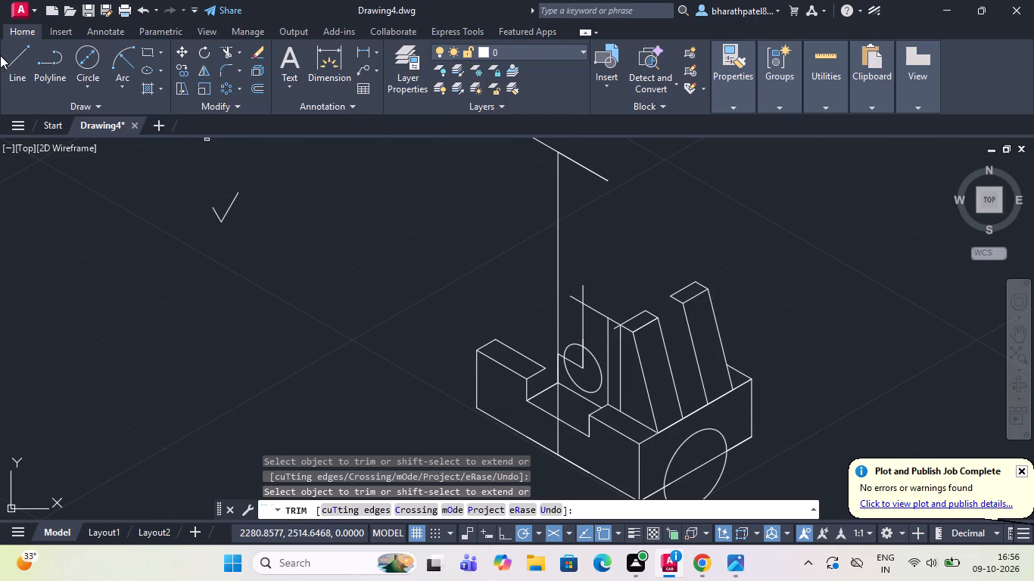
Draw a 60-unit line straight up from the rear end of the trimmed 30° notch edge.
{"action": "left_click", "coordinate": [9, 62]}
{"action": "scroll", "coordinate": [196, 216], "scroll_direction": "down", "scroll_amount": 1}
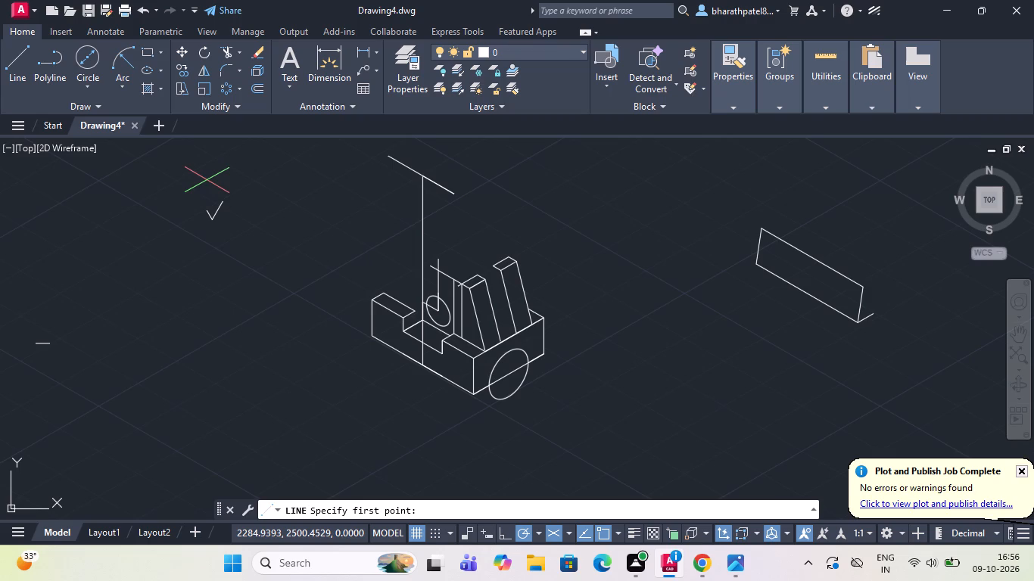
{"action": "scroll", "coordinate": [414, 269], "scroll_direction": "up", "scroll_amount": 1}
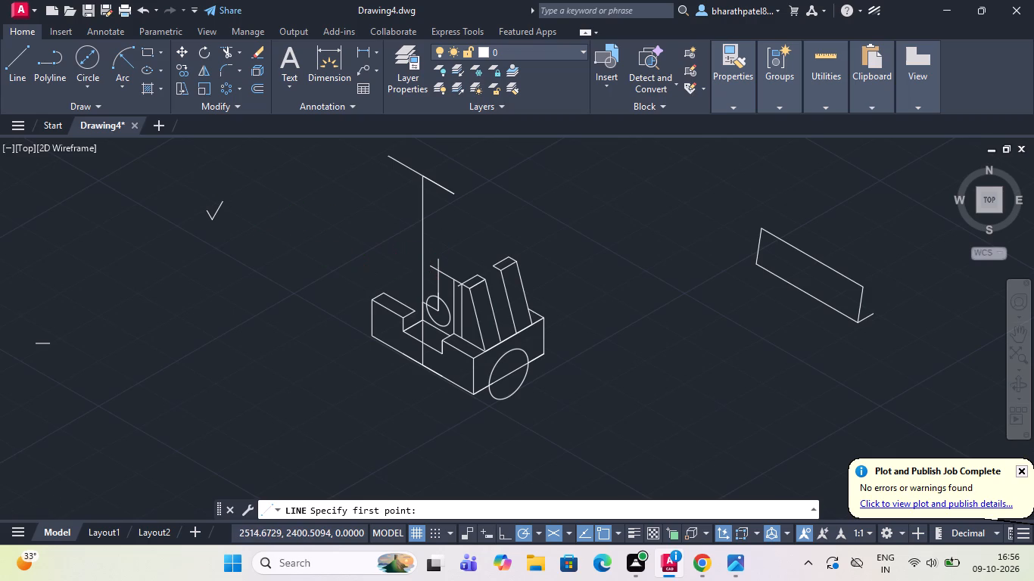
{"action": "left_click", "coordinate": [413, 333]}
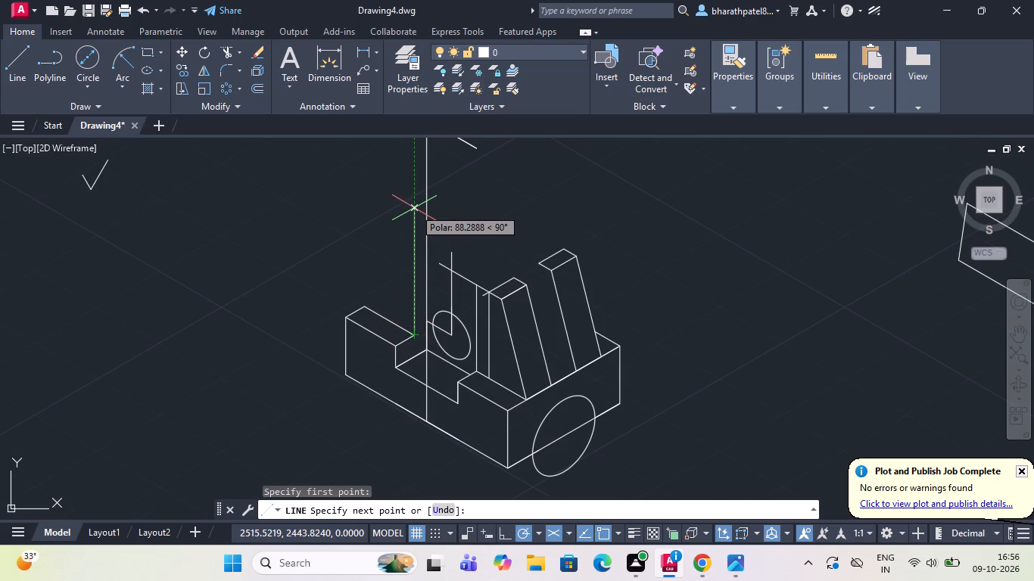
{"action": "type", "text": "60"}
{"action": "key", "text": "Return"}
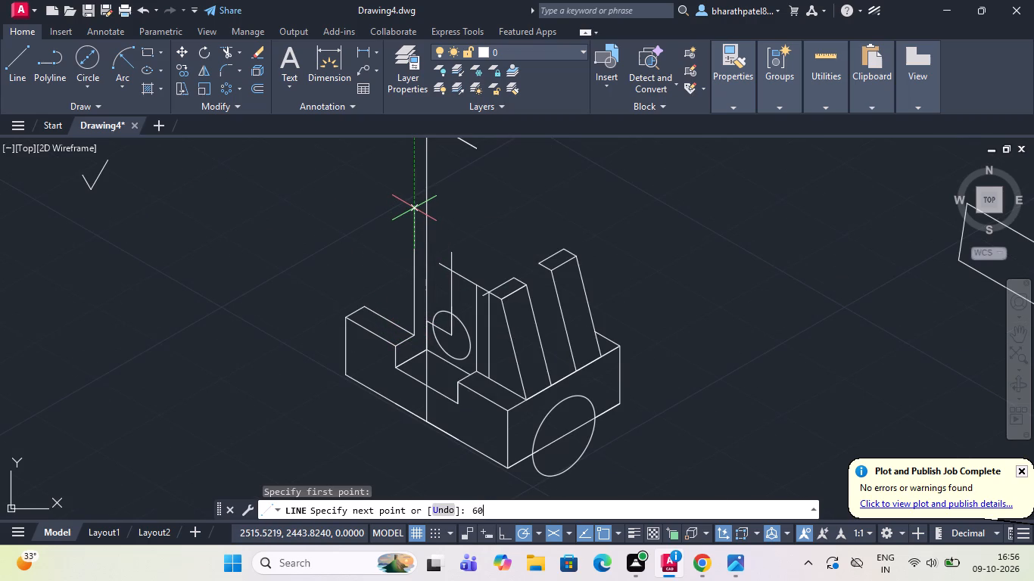
{"action": "scroll", "coordinate": [414, 208], "scroll_direction": "down", "scroll_amount": 1}
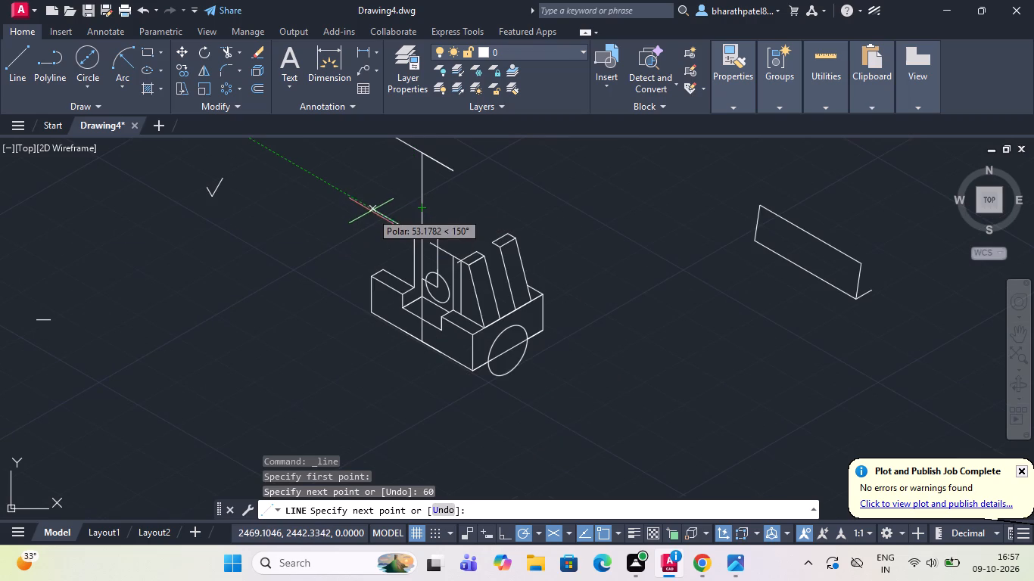
{"action": "key", "text": "Escape"}
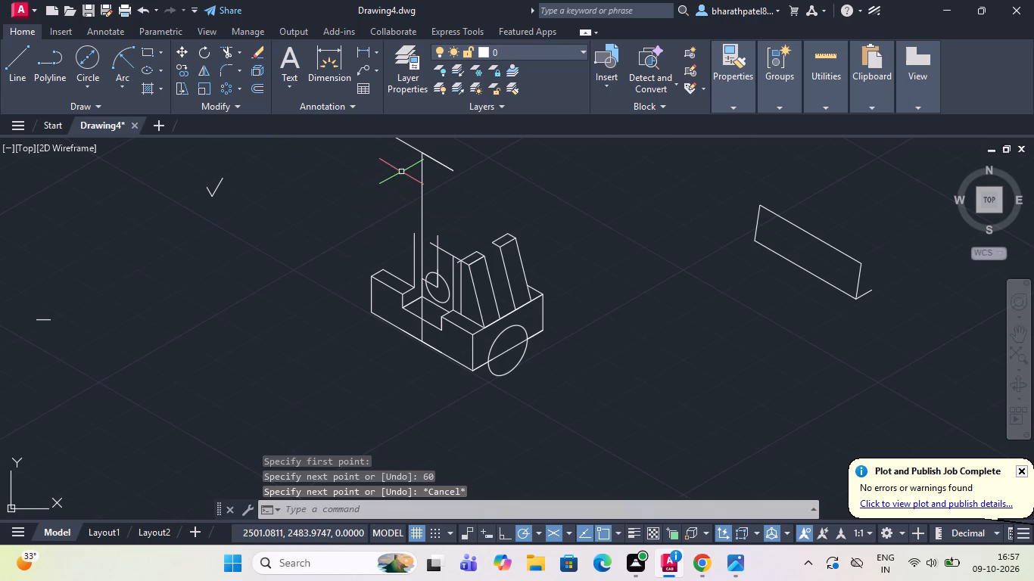
{"action": "key", "text": "Escape"}
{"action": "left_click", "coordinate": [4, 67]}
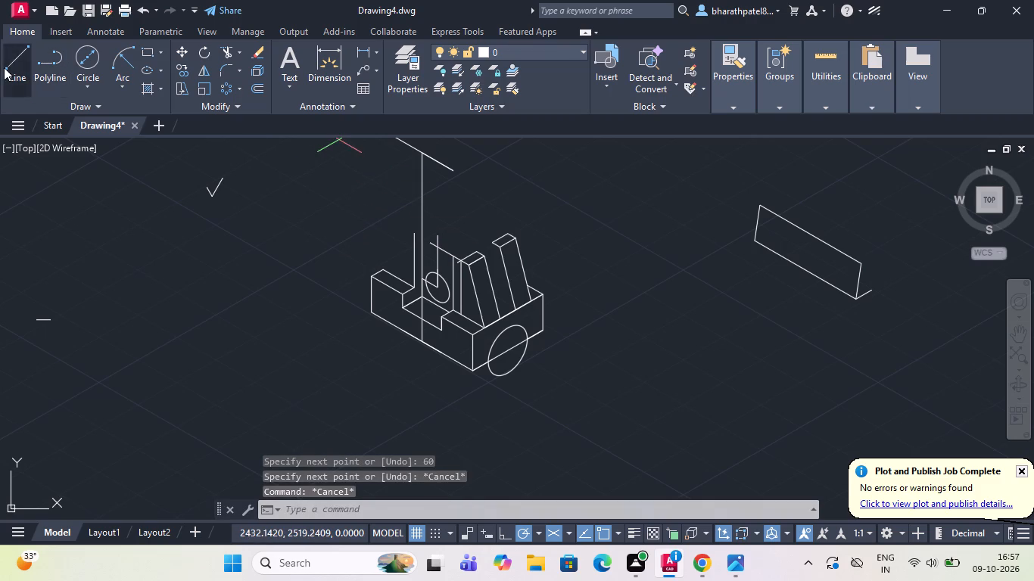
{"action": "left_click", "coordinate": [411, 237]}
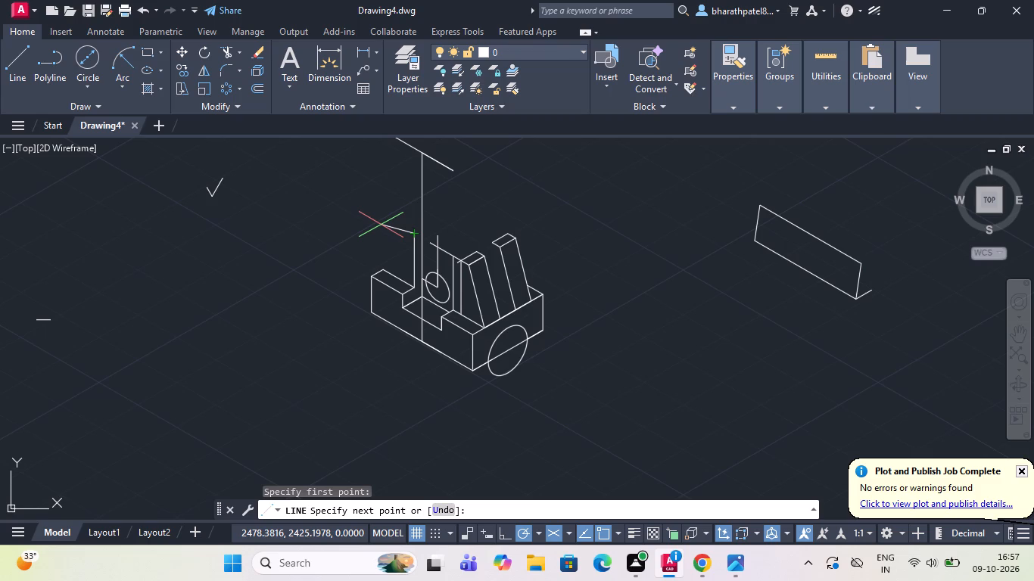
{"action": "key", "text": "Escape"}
Switch the isoplane to Left while trying an isocircle centred where the upper centre lines cross above the small circle.
{"action": "scroll", "coordinate": [416, 269], "scroll_direction": "up", "scroll_amount": 1}
{"action": "scroll", "coordinate": [416, 269], "scroll_direction": "down", "scroll_amount": 1}
{"action": "scroll", "coordinate": [413, 278], "scroll_direction": "up", "scroll_amount": 2}
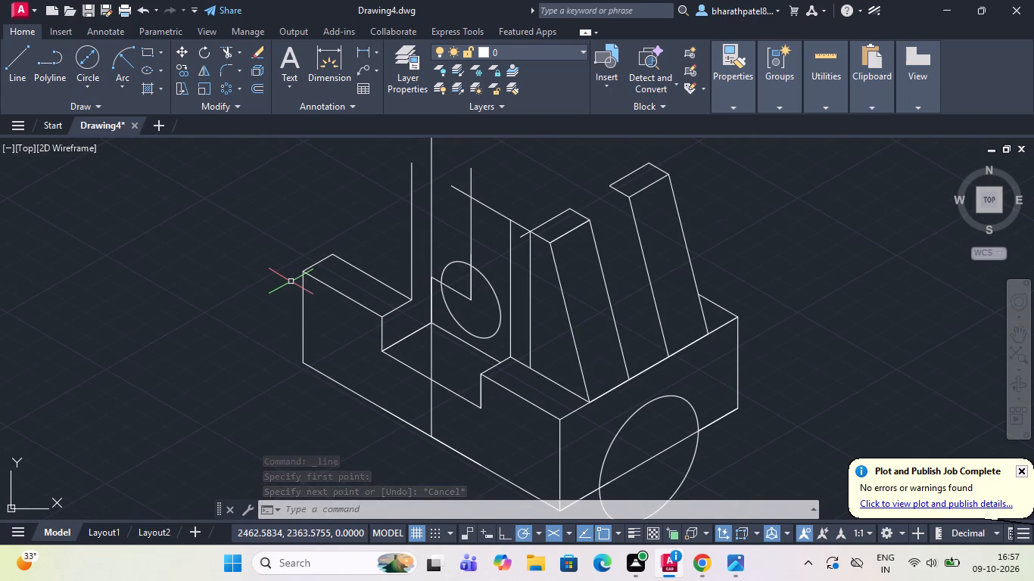
{"action": "type", "text": "el"}
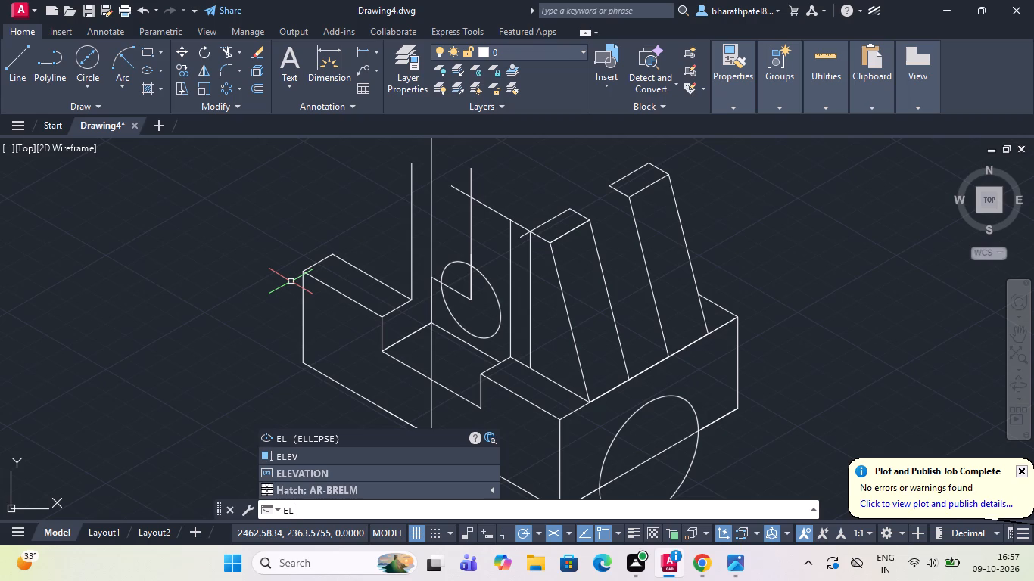
{"action": "key", "text": "Return"}
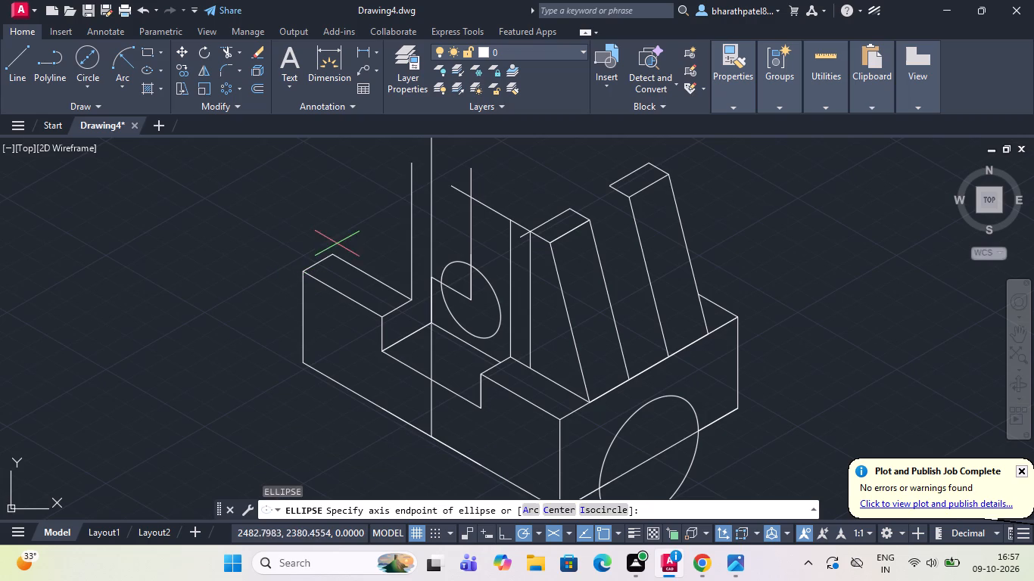
{"action": "left_click", "coordinate": [609, 510]}
{"action": "scroll", "coordinate": [609, 511], "scroll_direction": "down", "scroll_amount": 1}
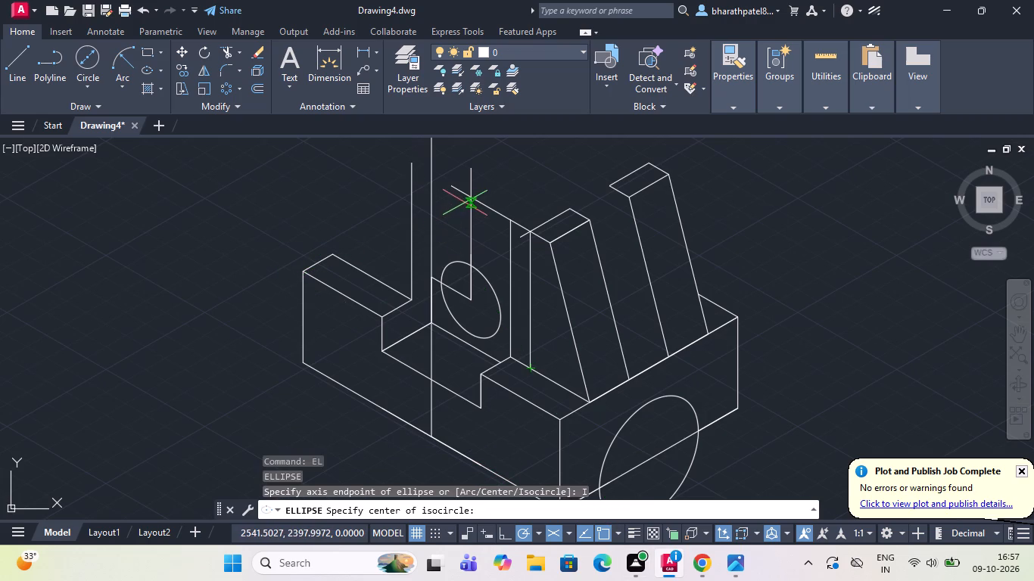
{"action": "left_click", "coordinate": [473, 200]}
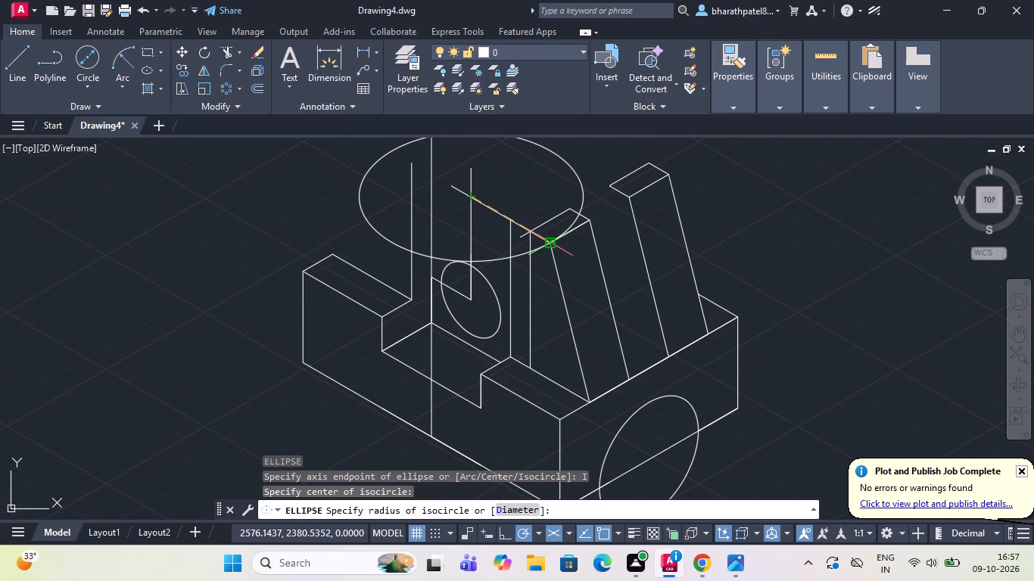
{"action": "key", "text": "F5"}
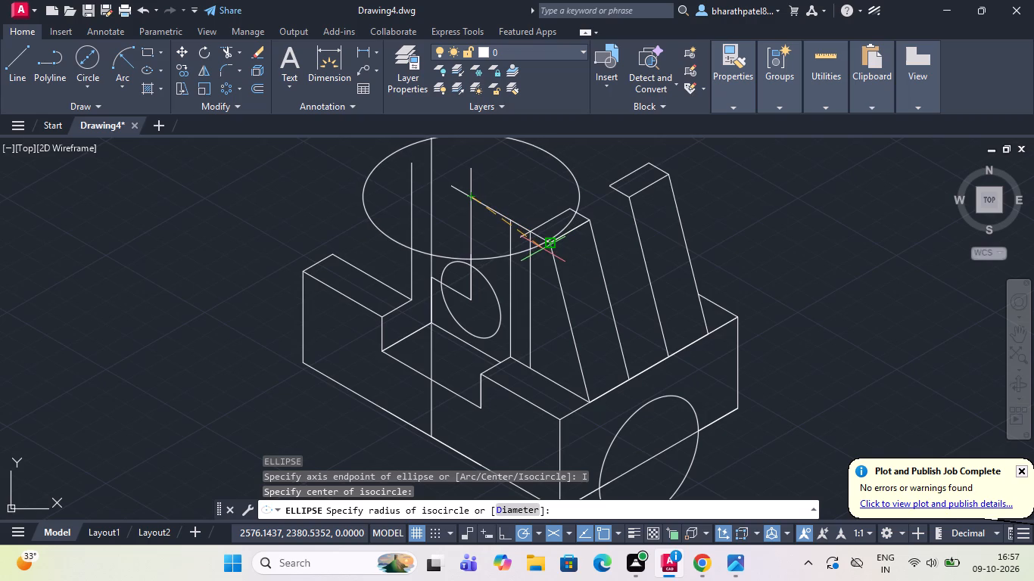
{"action": "key", "text": "F5"}
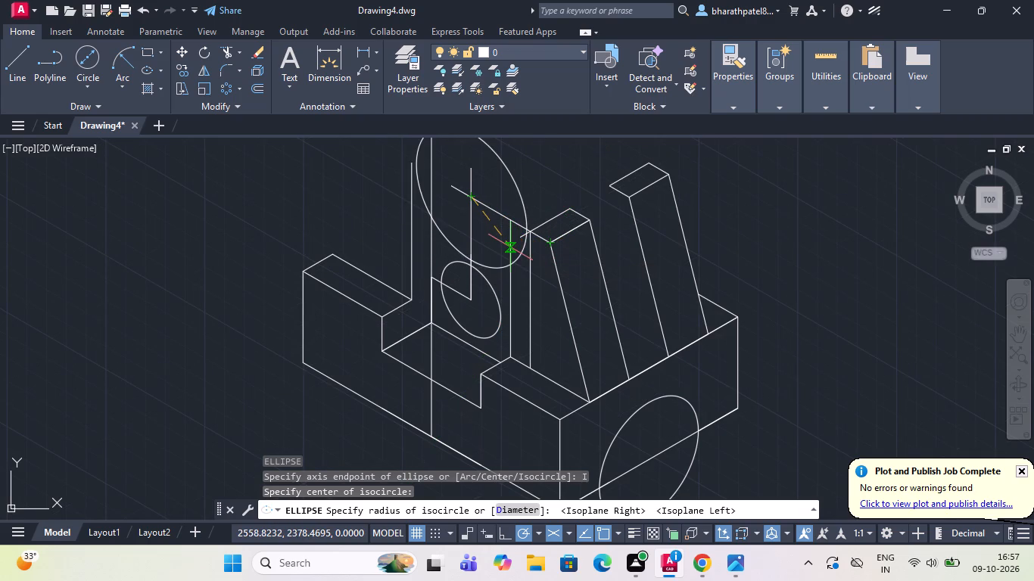
{"action": "key", "text": "F5"}
{"action": "key", "text": "F5"}
{"action": "key", "text": "F5"}
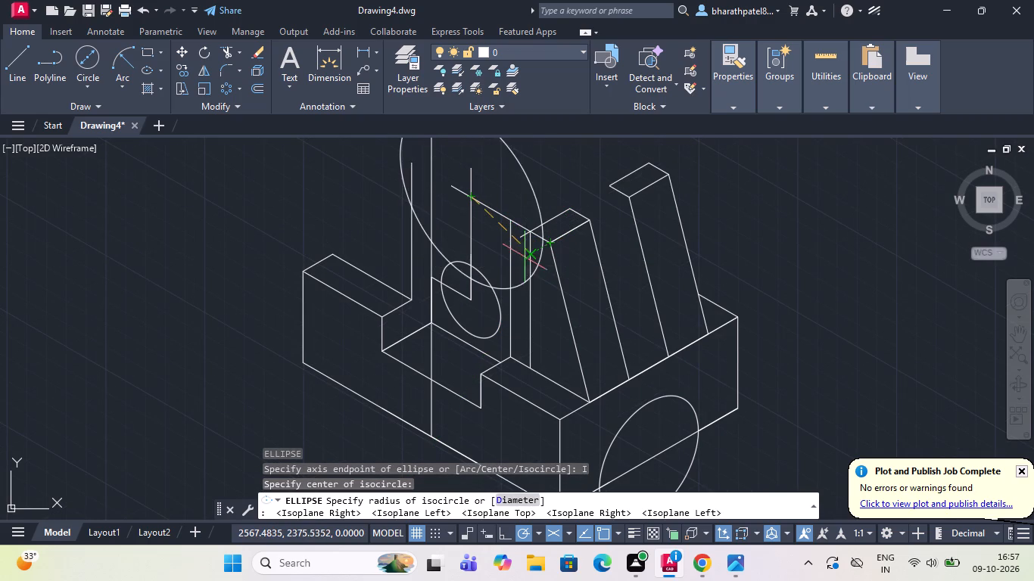
{"action": "key", "text": "F5"}
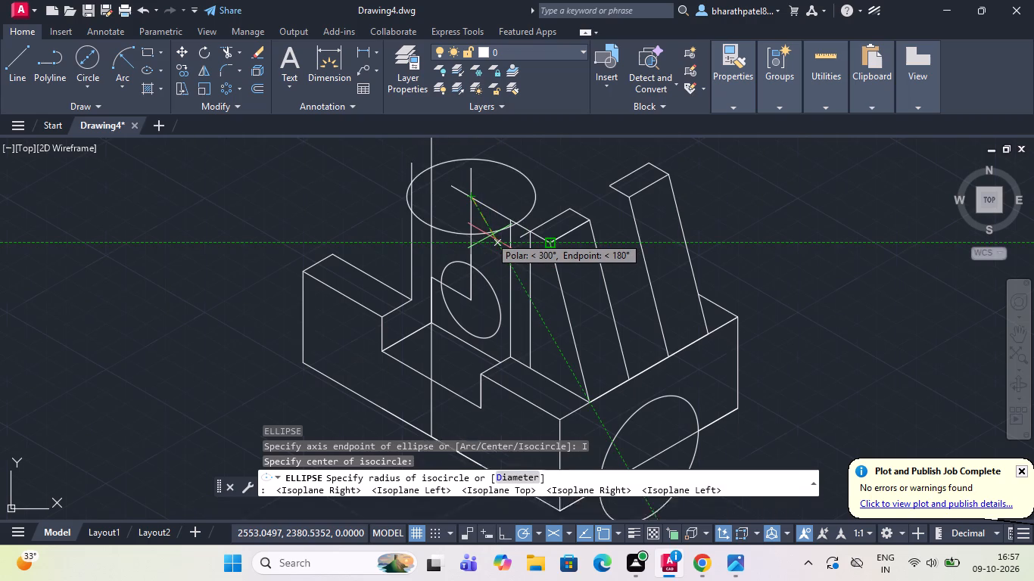
{"action": "key", "text": "F5"}
{"action": "key", "text": "F5"}
{"action": "scroll", "coordinate": [490, 236], "scroll_direction": "down", "scroll_amount": 1}
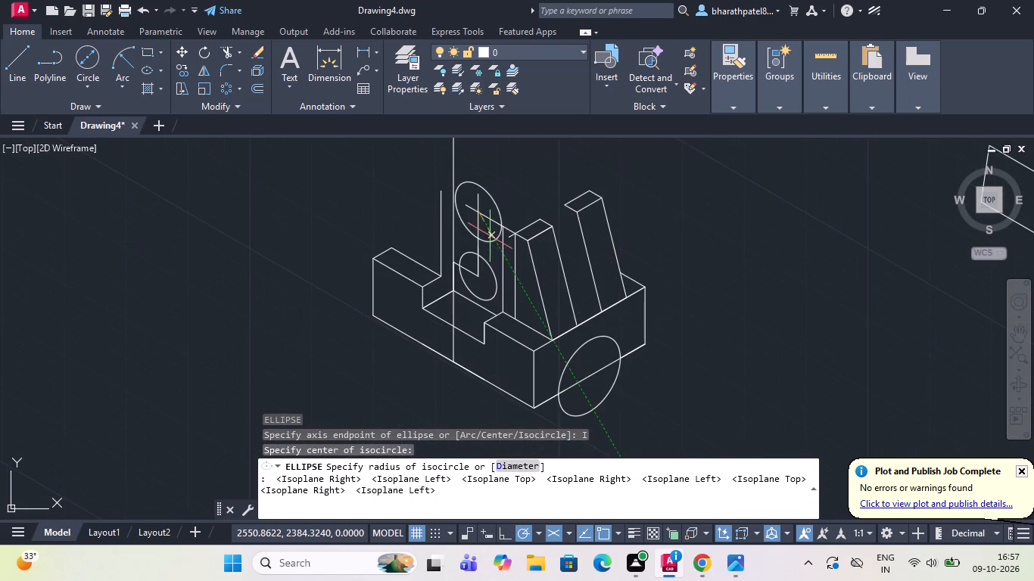
{"action": "key", "text": "F5"}
{"action": "key", "text": "F5"}
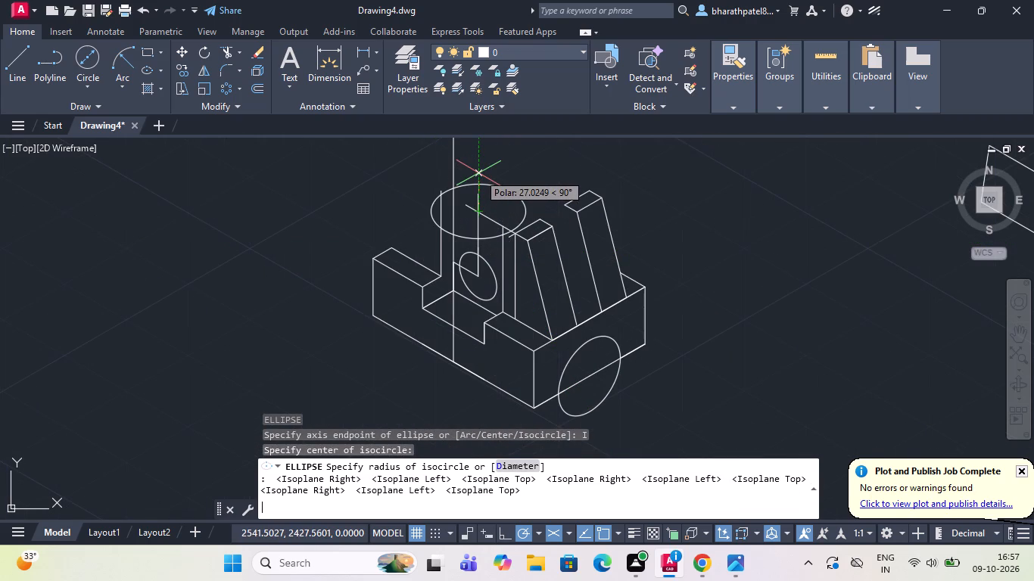
{"action": "key", "text": "F5"}
{"action": "key", "text": "F5"}
{"action": "key", "text": "F5"}
{"action": "key", "text": "F5"}
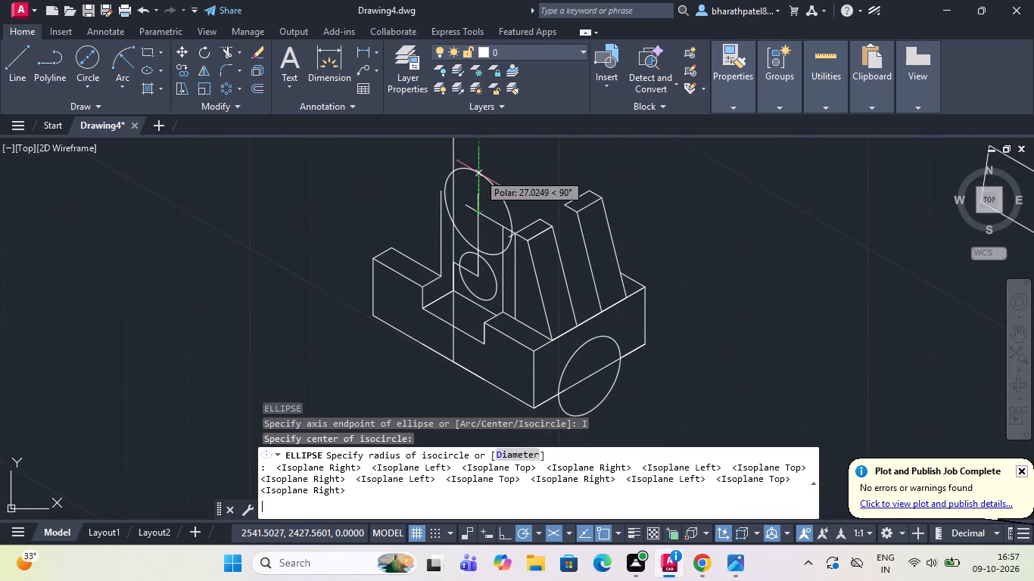
{"action": "key", "text": "F5"}
{"action": "key", "text": "F5"}
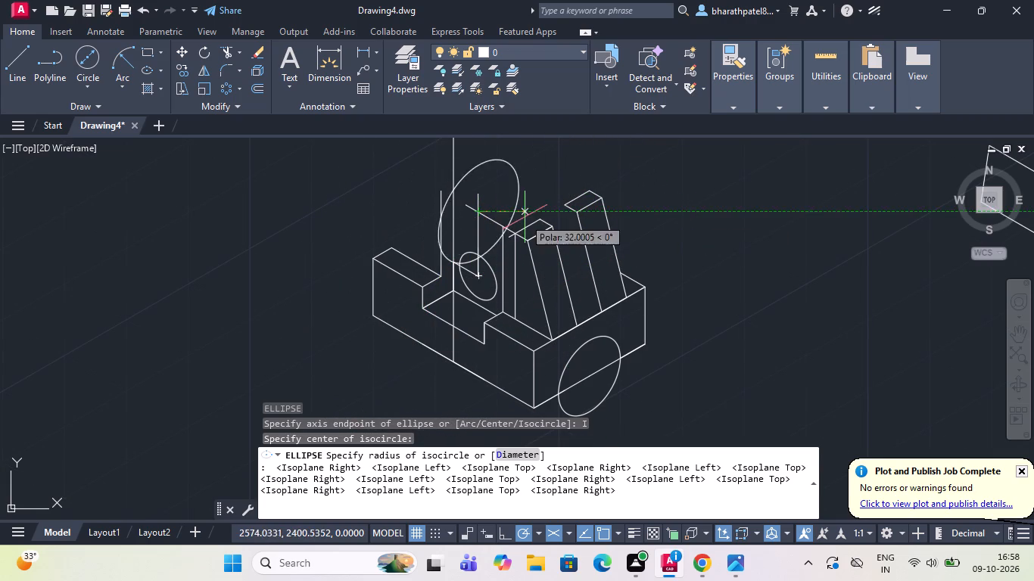
{"action": "key", "text": "F5"}
{"action": "key", "text": "F5"}
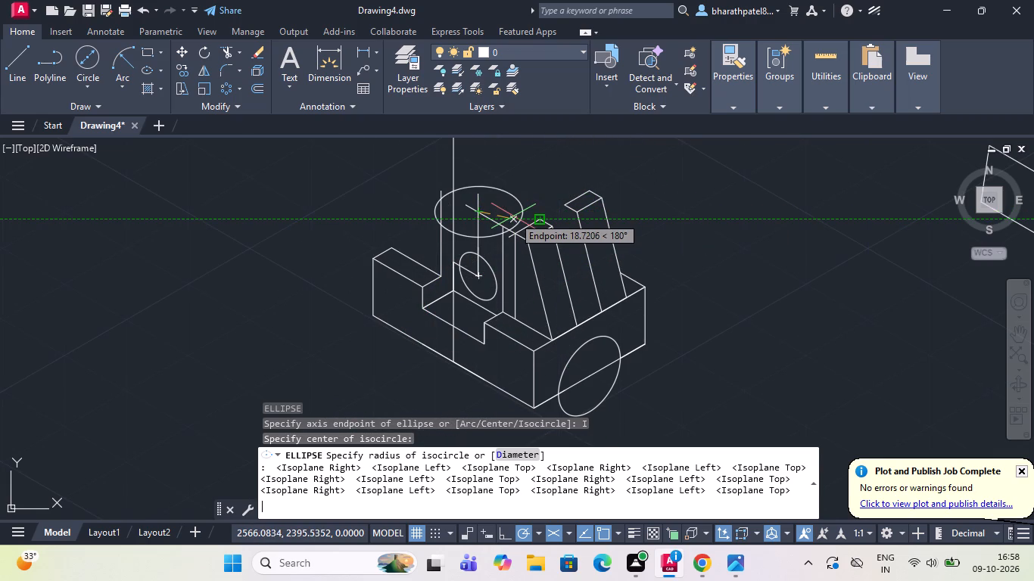
{"action": "key", "text": "F5"}
{"action": "key", "text": "F5"}
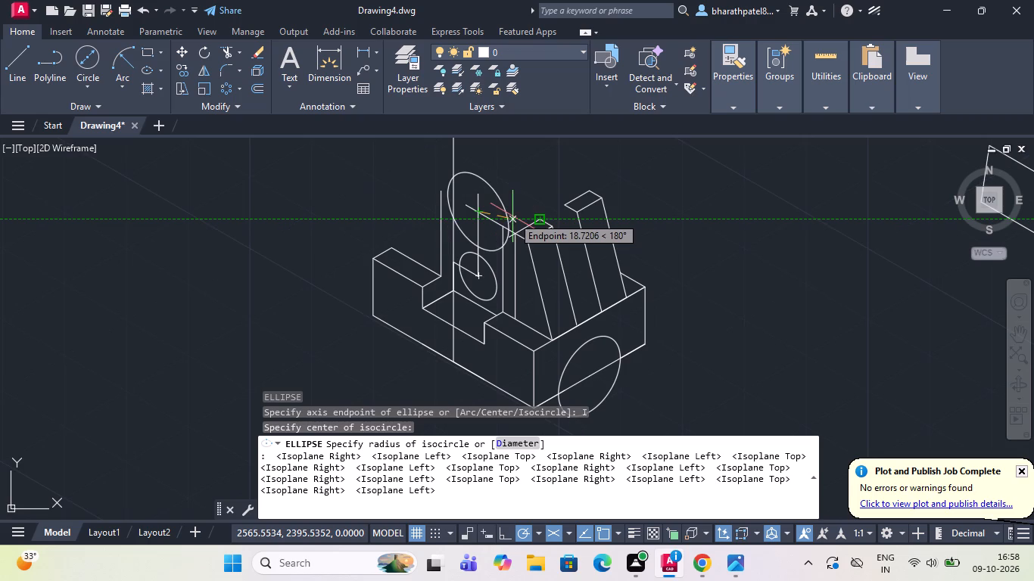
{"action": "scroll", "coordinate": [475, 213], "scroll_direction": "up", "scroll_amount": 1}
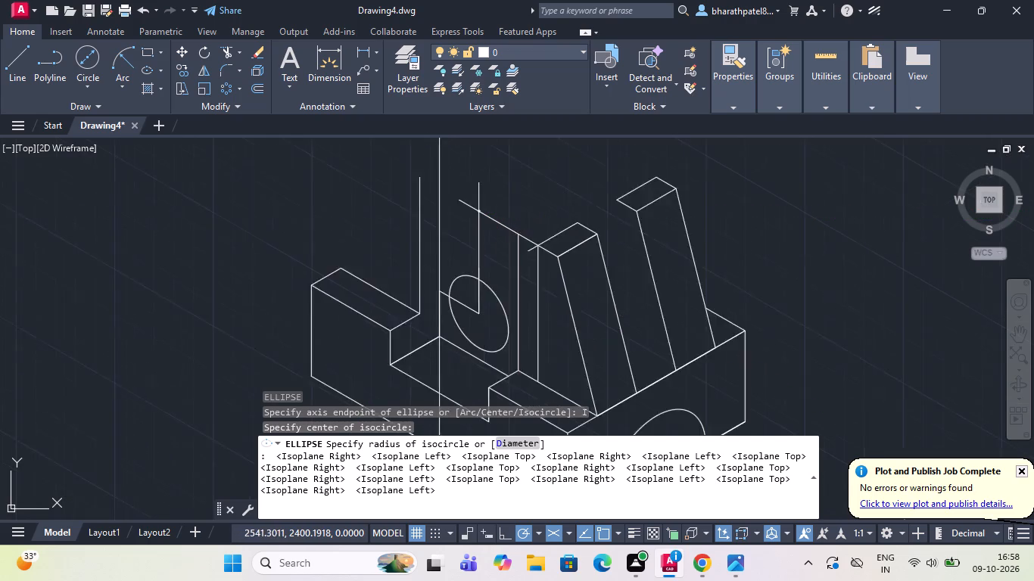
{"action": "scroll", "coordinate": [475, 213], "scroll_direction": "up", "scroll_amount": 1}
{"action": "scroll", "coordinate": [477, 210], "scroll_direction": "down", "scroll_amount": 3}
{"action": "scroll", "coordinate": [512, 182], "scroll_direction": "up", "scroll_amount": 2}
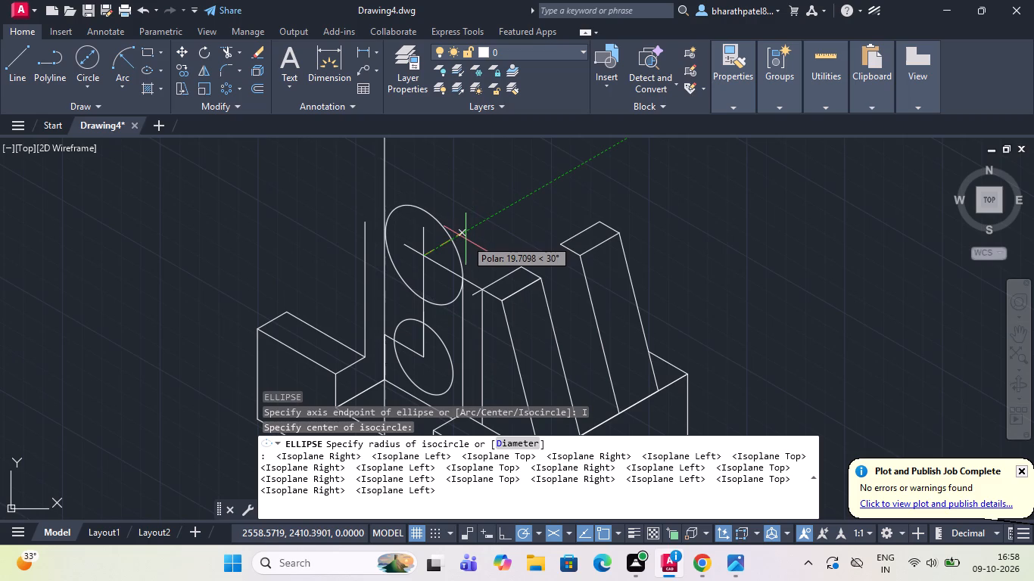
{"action": "key", "text": "Escape"}
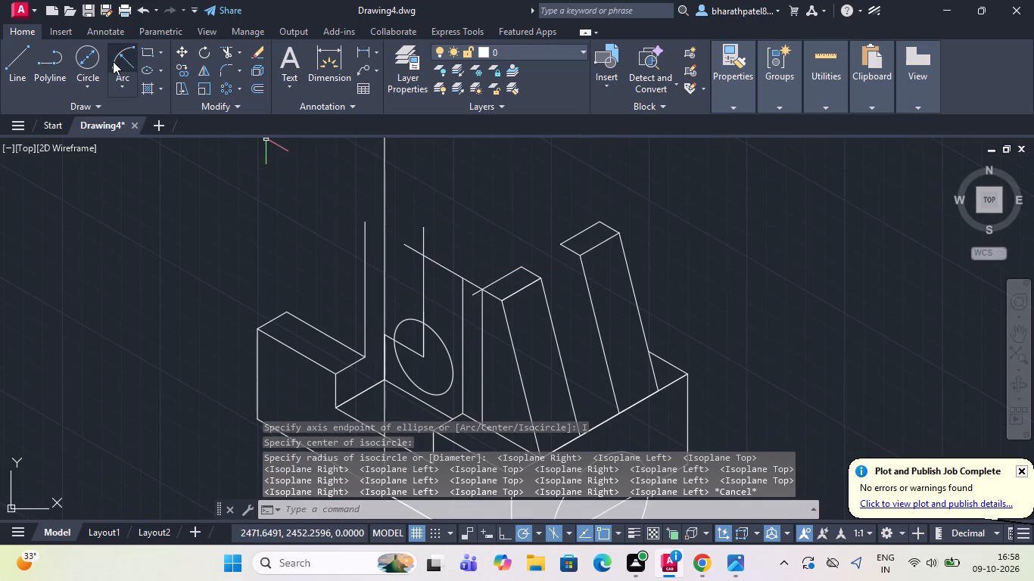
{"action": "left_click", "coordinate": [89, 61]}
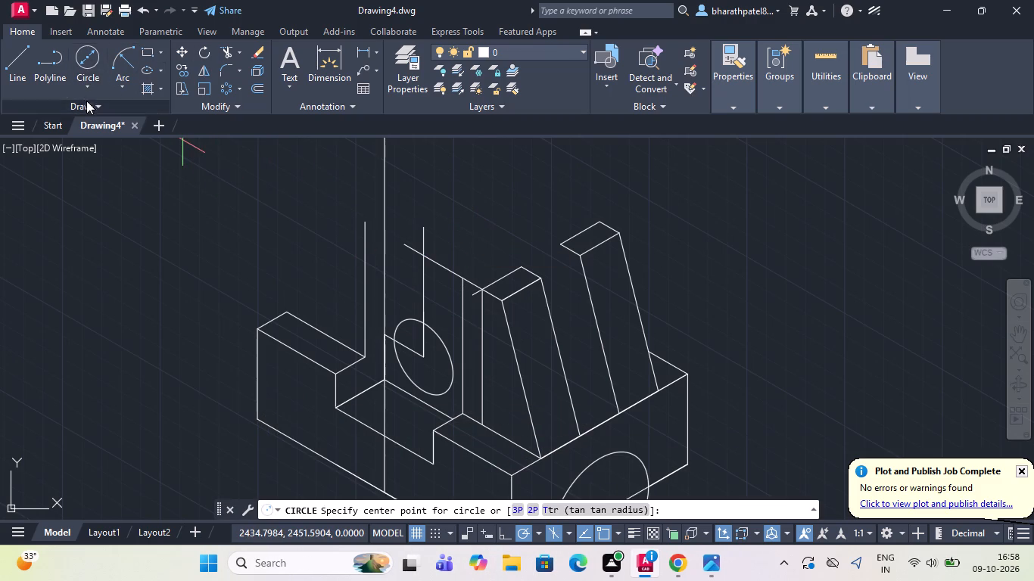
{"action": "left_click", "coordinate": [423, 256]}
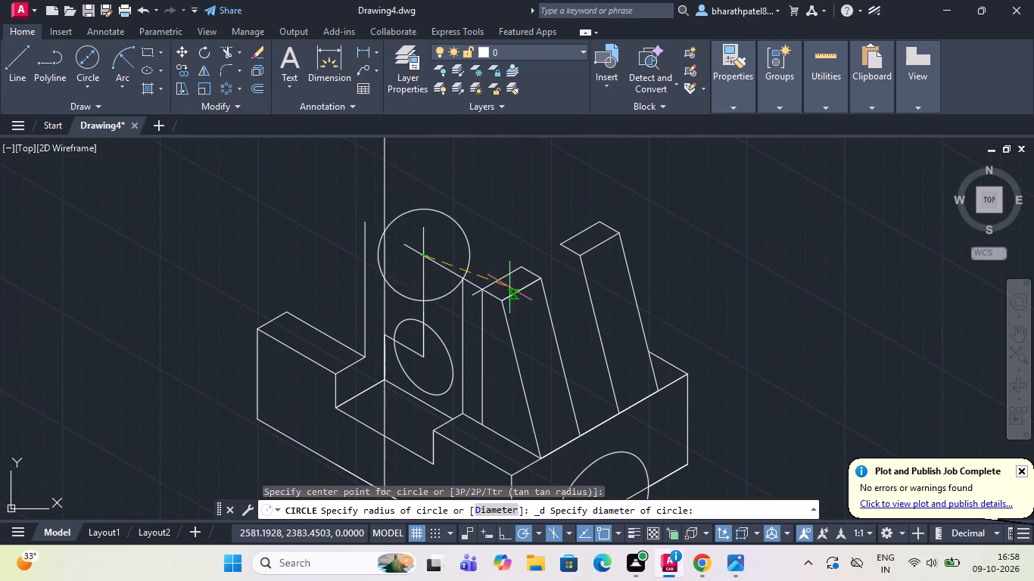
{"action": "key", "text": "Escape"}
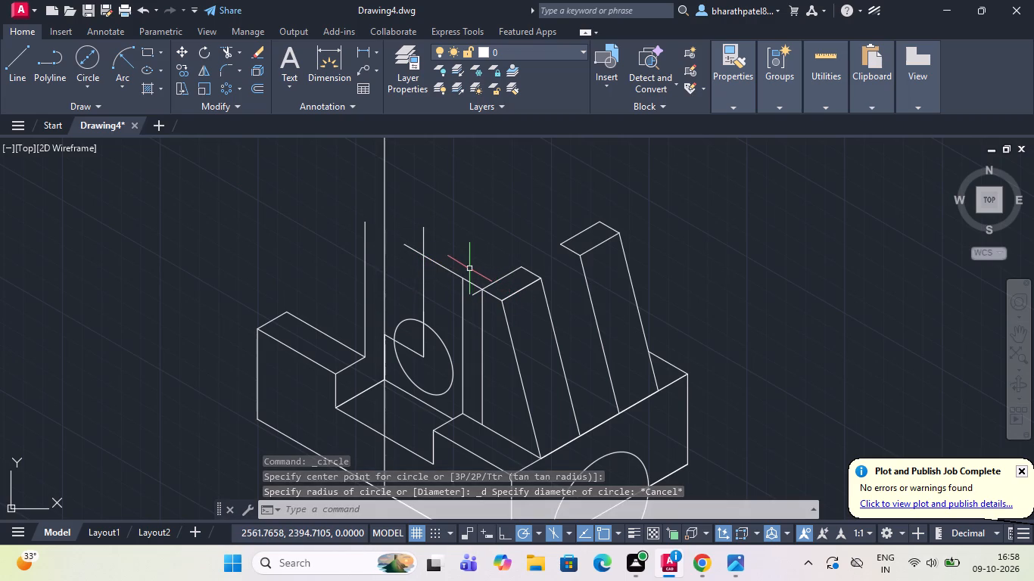
Draw a left-plane isocircle of radius 30 centred where the upper centre lines cross above the small circle.
{"action": "type", "text": "ell"}
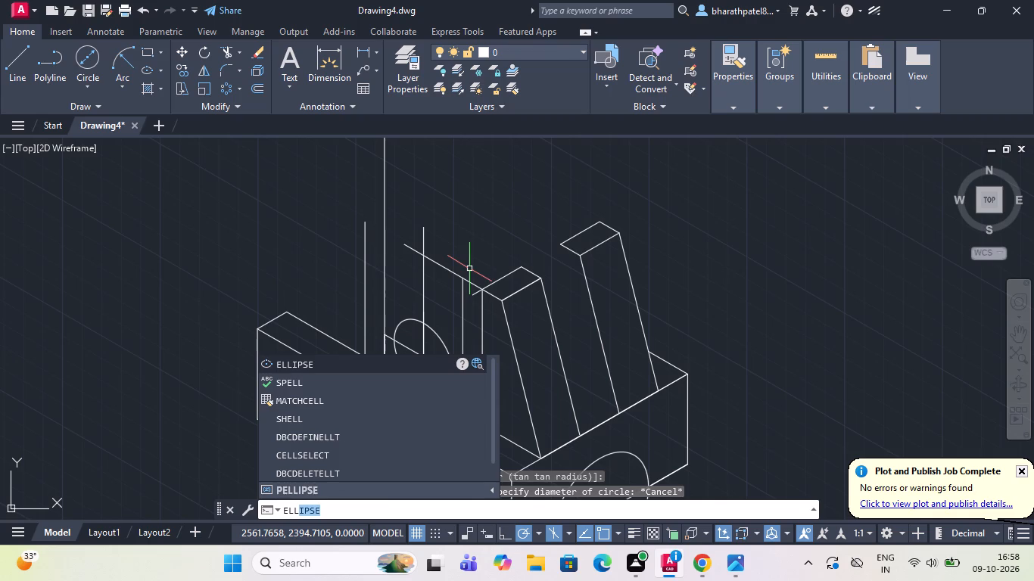
{"action": "key", "text": "Return"}
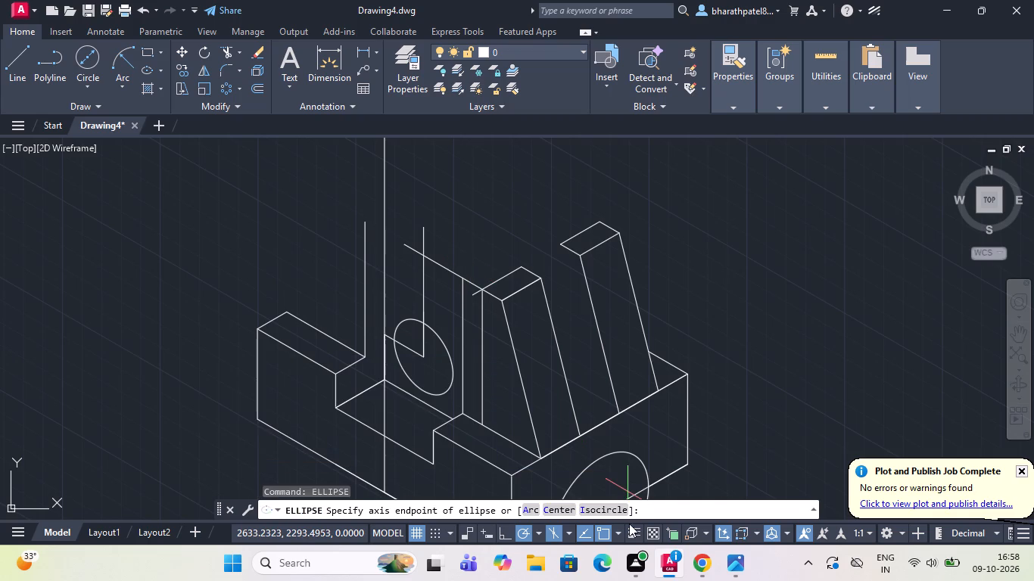
{"action": "left_click", "coordinate": [600, 511]}
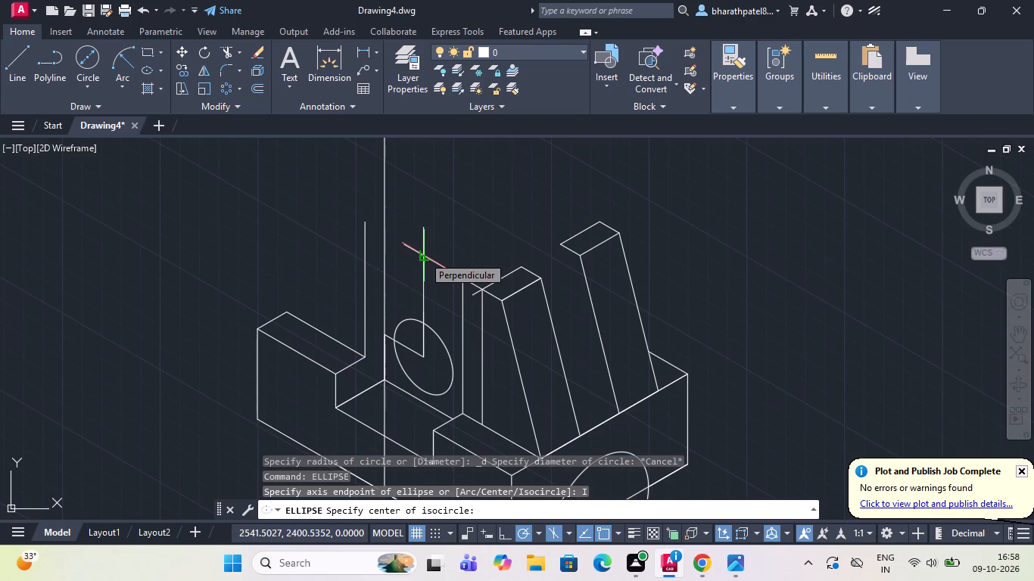
{"action": "scroll", "coordinate": [424, 259], "scroll_direction": "up", "scroll_amount": 1}
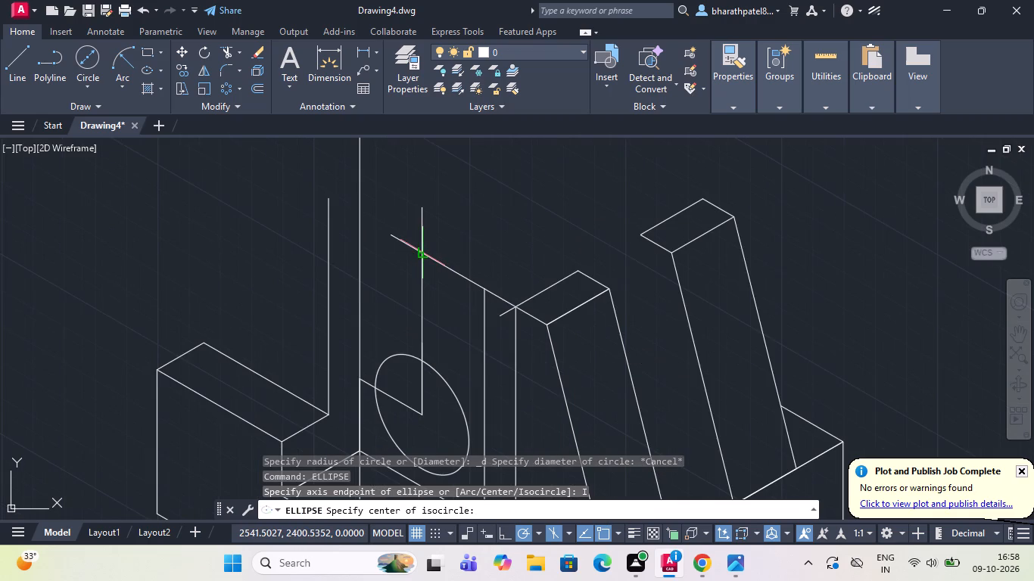
{"action": "left_click", "coordinate": [419, 249]}
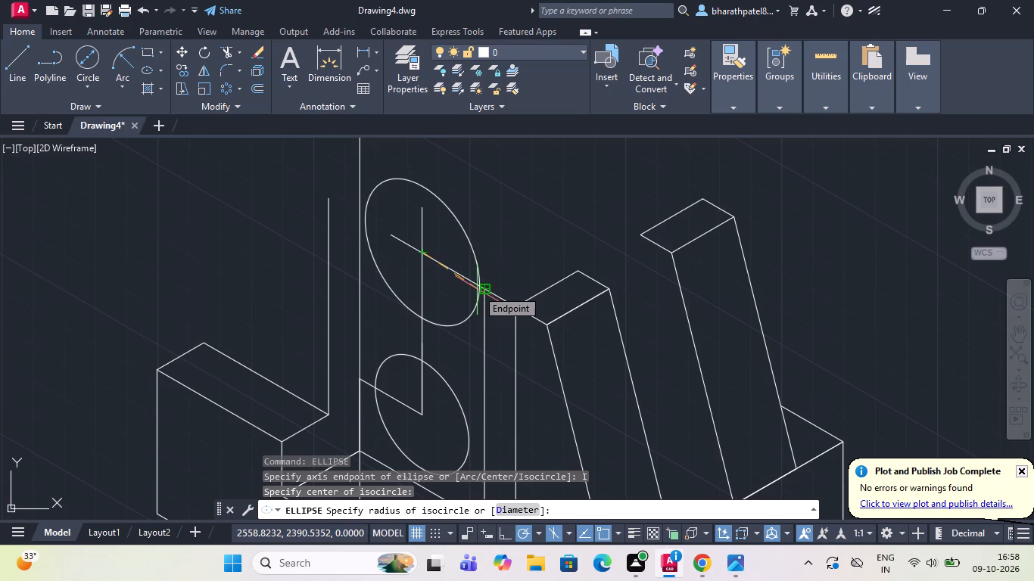
{"action": "type", "text": "30"}
{"action": "key", "text": "Return"}
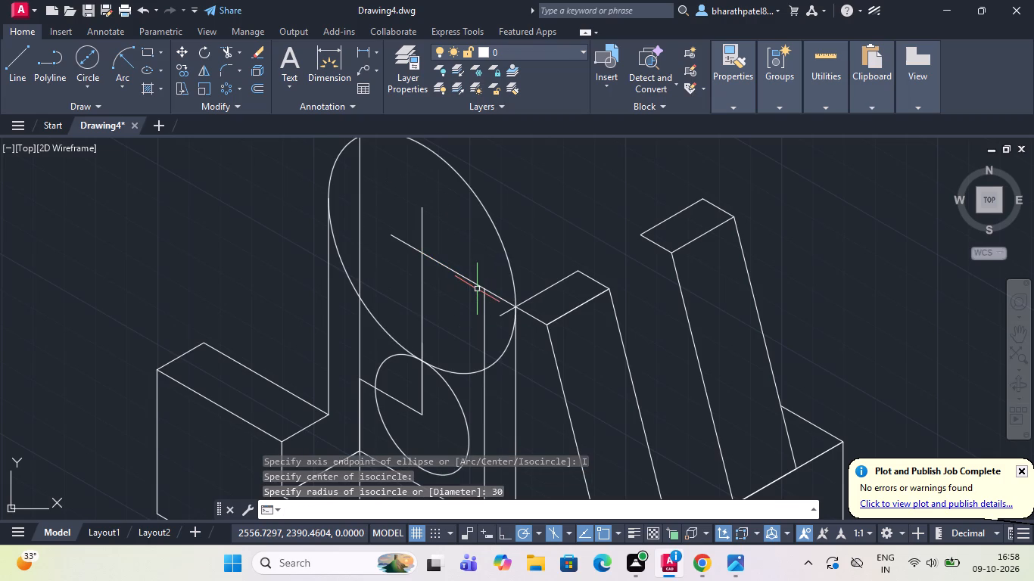
{"action": "scroll", "coordinate": [453, 263], "scroll_direction": "down", "scroll_amount": 2}
{"action": "scroll", "coordinate": [394, 228], "scroll_direction": "up", "scroll_amount": 1}
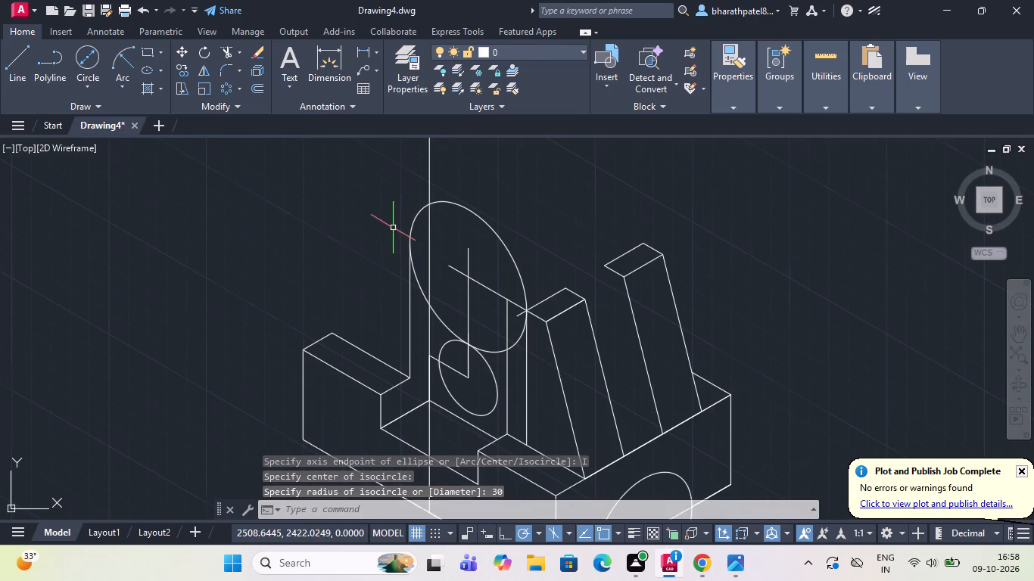
{"action": "scroll", "coordinate": [392, 227], "scroll_direction": "down", "scroll_amount": 1}
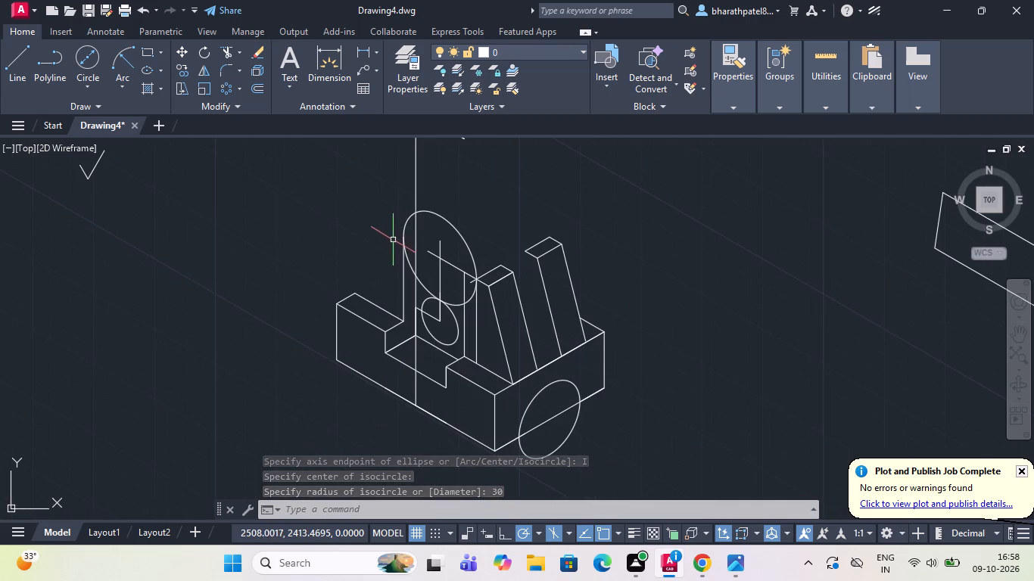
{"action": "scroll", "coordinate": [408, 250], "scroll_direction": "up", "scroll_amount": 2}
{"action": "scroll", "coordinate": [409, 250], "scroll_direction": "down", "scroll_amount": 1}
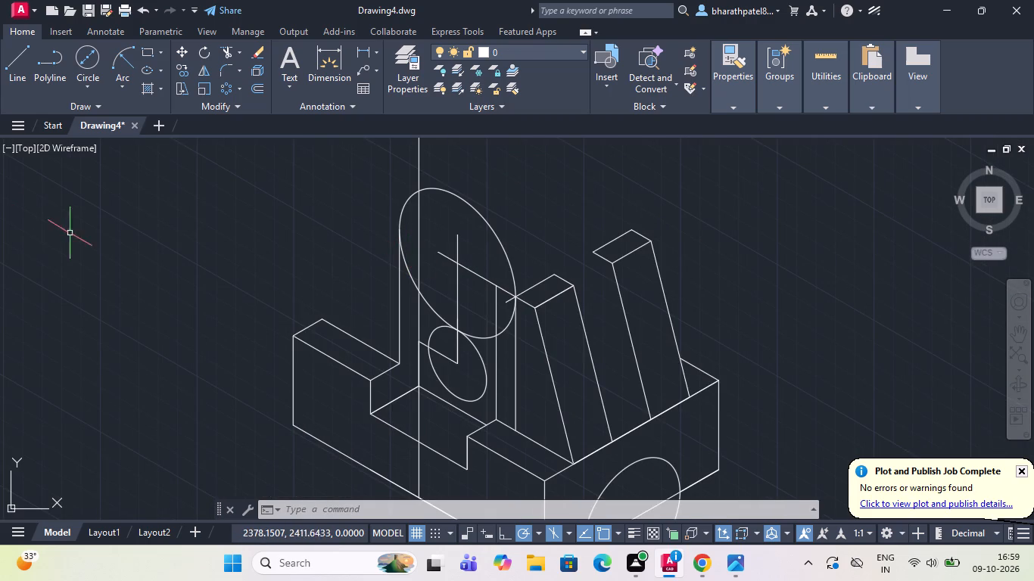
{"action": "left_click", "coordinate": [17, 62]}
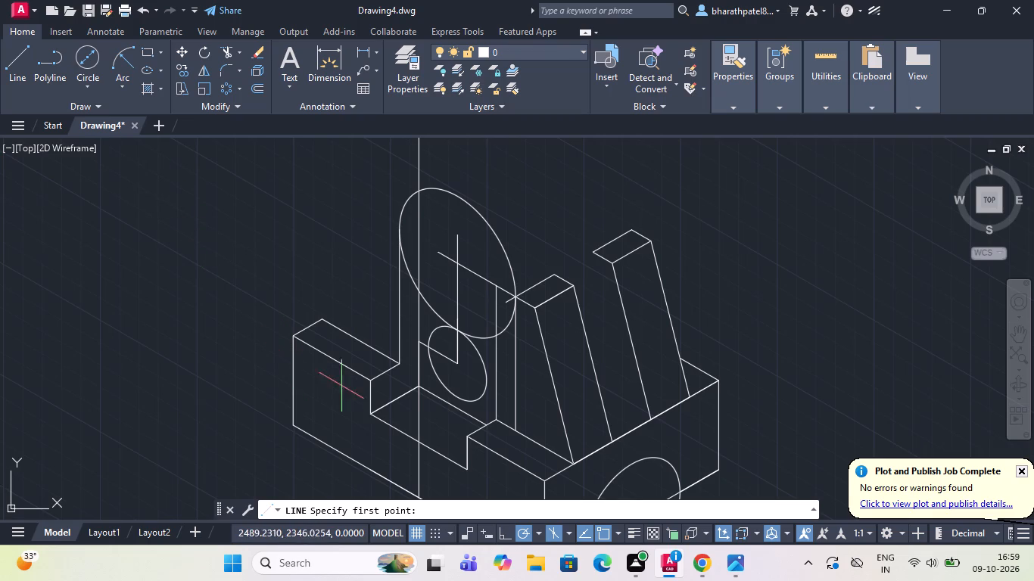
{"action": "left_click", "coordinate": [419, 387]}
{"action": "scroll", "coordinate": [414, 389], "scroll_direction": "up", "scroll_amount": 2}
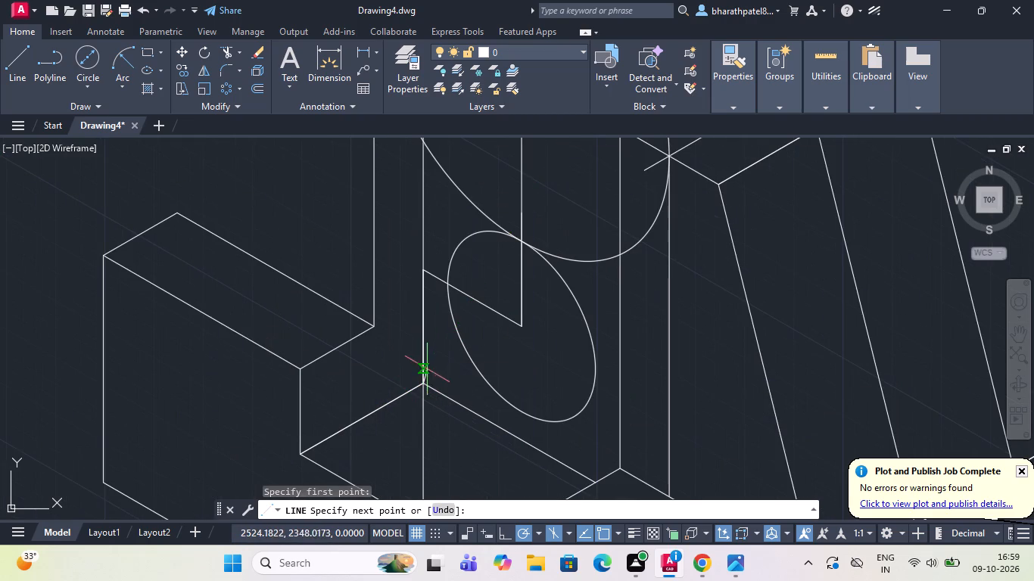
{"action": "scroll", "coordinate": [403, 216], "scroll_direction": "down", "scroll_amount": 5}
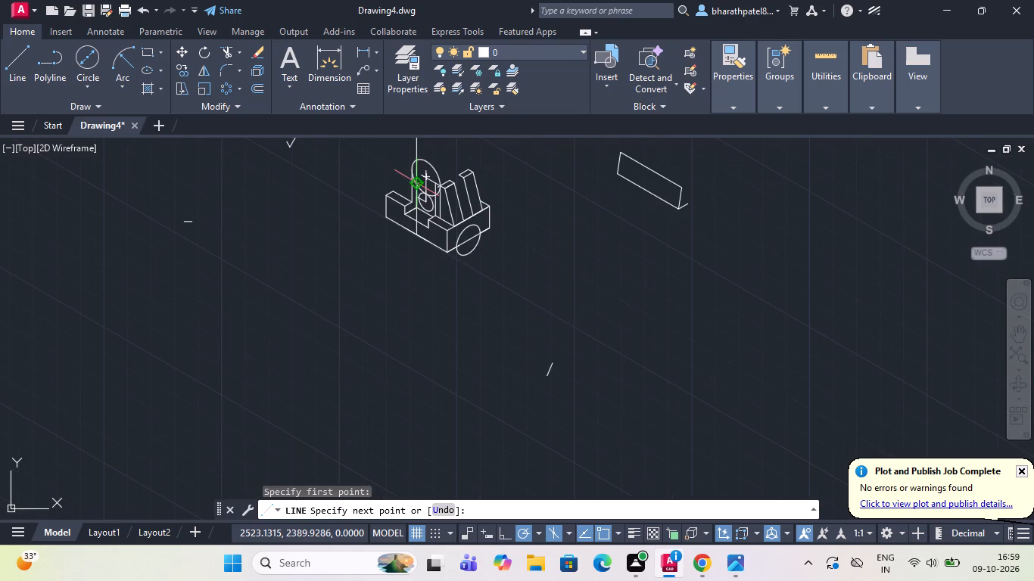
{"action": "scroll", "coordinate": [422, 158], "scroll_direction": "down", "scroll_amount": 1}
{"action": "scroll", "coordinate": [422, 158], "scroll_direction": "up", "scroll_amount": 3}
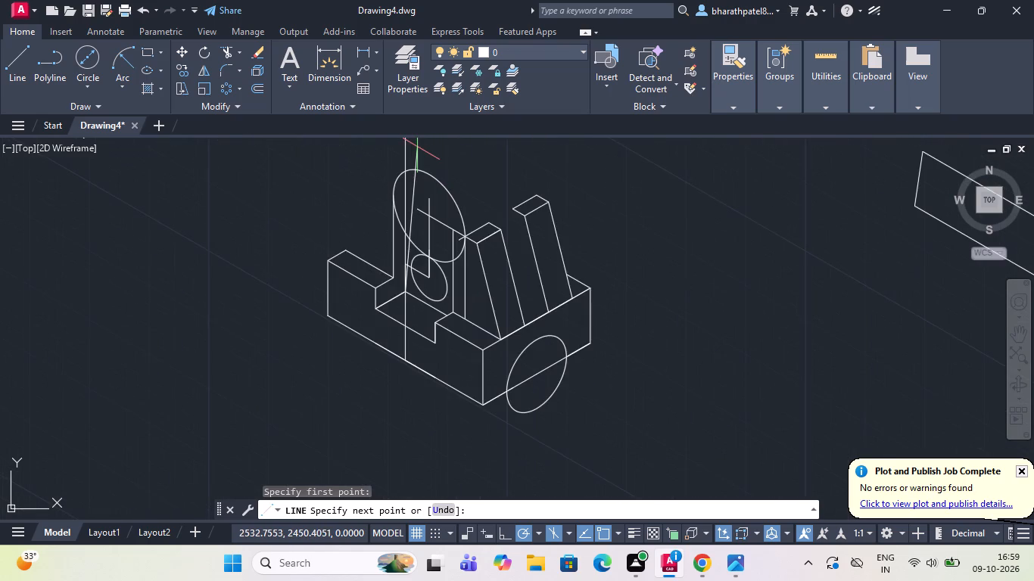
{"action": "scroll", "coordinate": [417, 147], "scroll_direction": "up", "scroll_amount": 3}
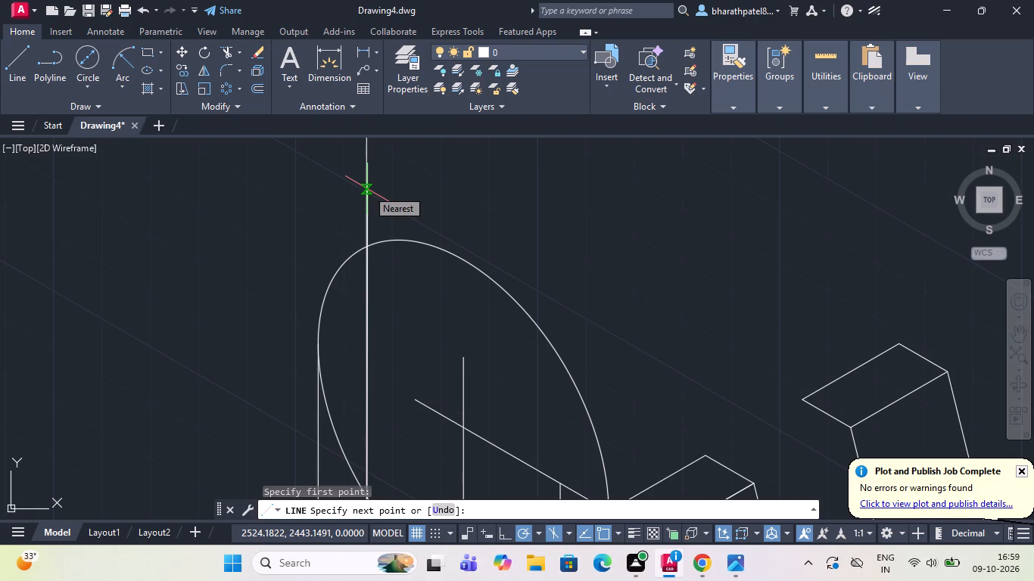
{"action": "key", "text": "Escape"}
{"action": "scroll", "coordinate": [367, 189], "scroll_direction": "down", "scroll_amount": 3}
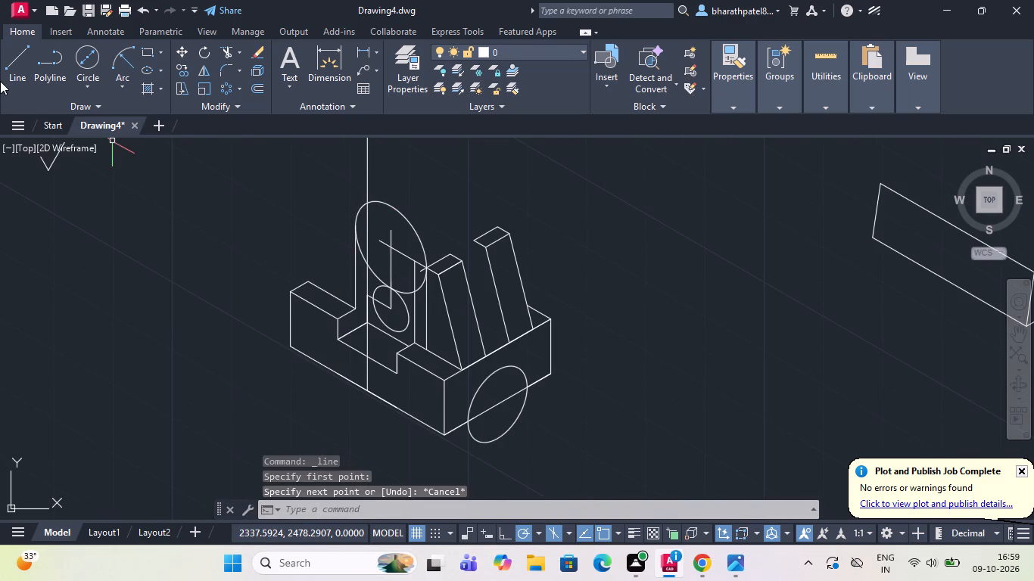
Draw a 60-unit line straight up from the notch's rear top corner, continued by a short 330° segment along the upper centre line.
{"action": "left_click", "coordinate": [8, 63]}
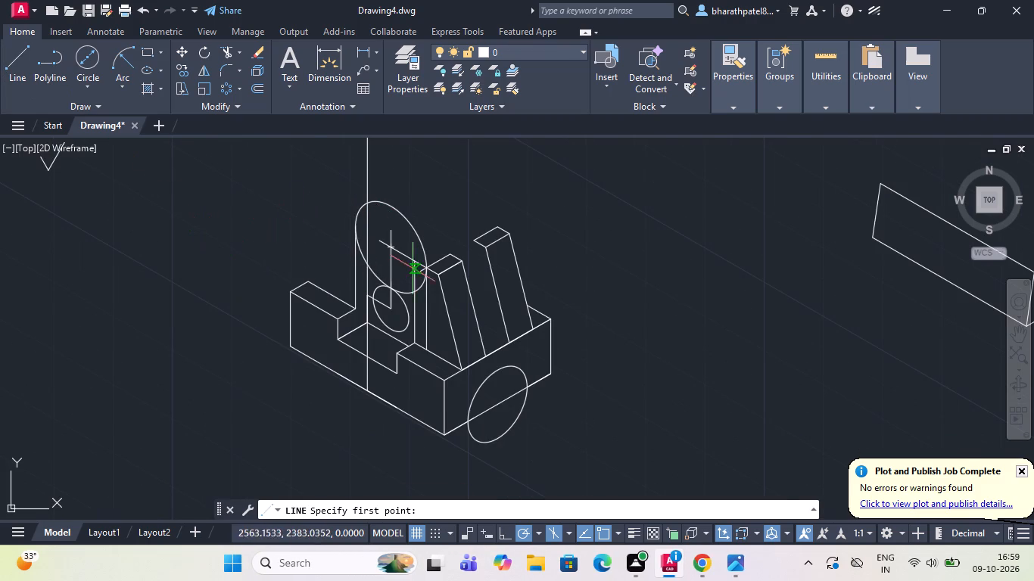
{"action": "scroll", "coordinate": [409, 264], "scroll_direction": "up", "scroll_amount": 1}
{"action": "scroll", "coordinate": [339, 176], "scroll_direction": "up", "scroll_amount": 2}
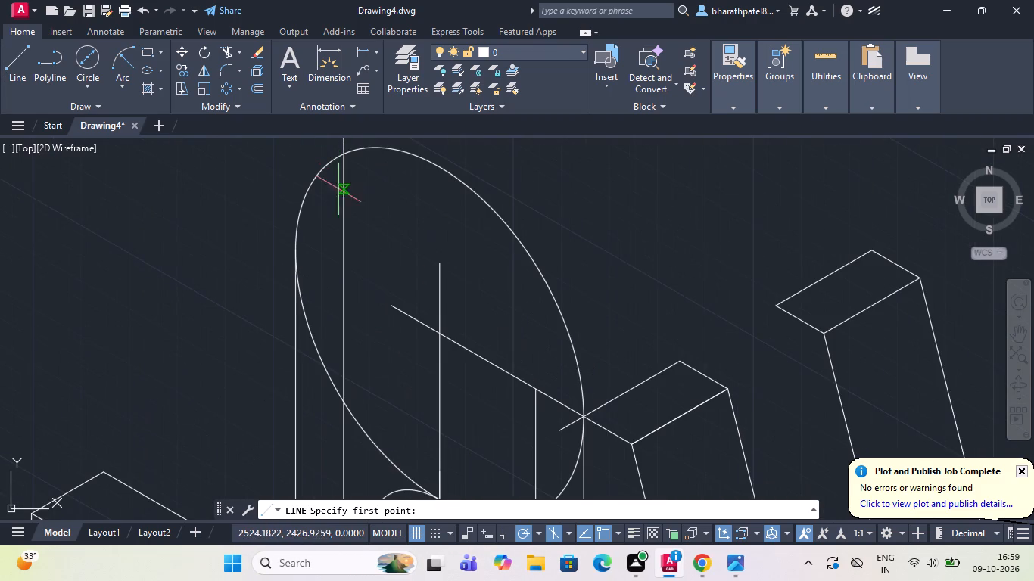
{"action": "scroll", "coordinate": [269, 294], "scroll_direction": "down", "scroll_amount": 2}
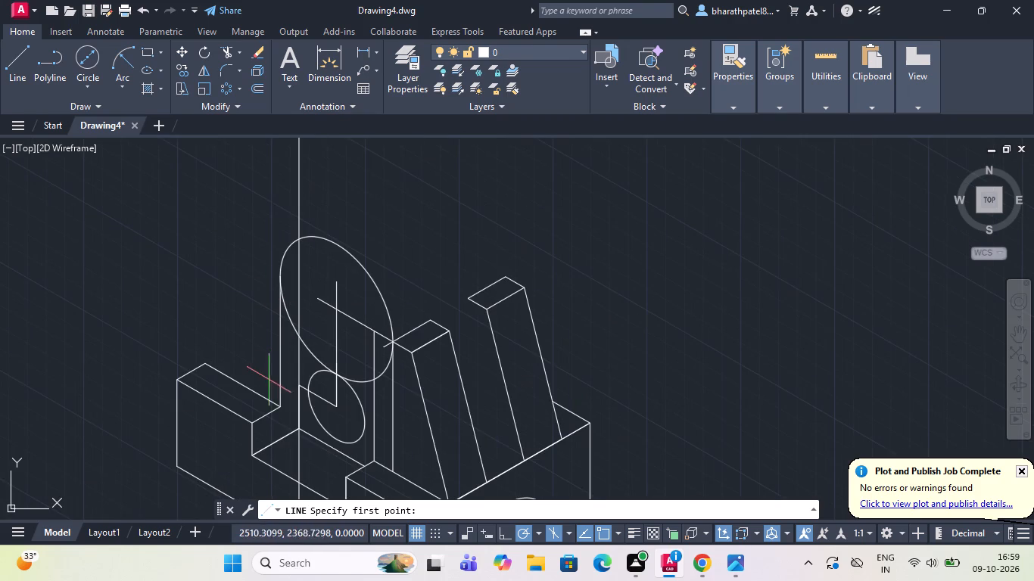
{"action": "left_click", "coordinate": [277, 405]}
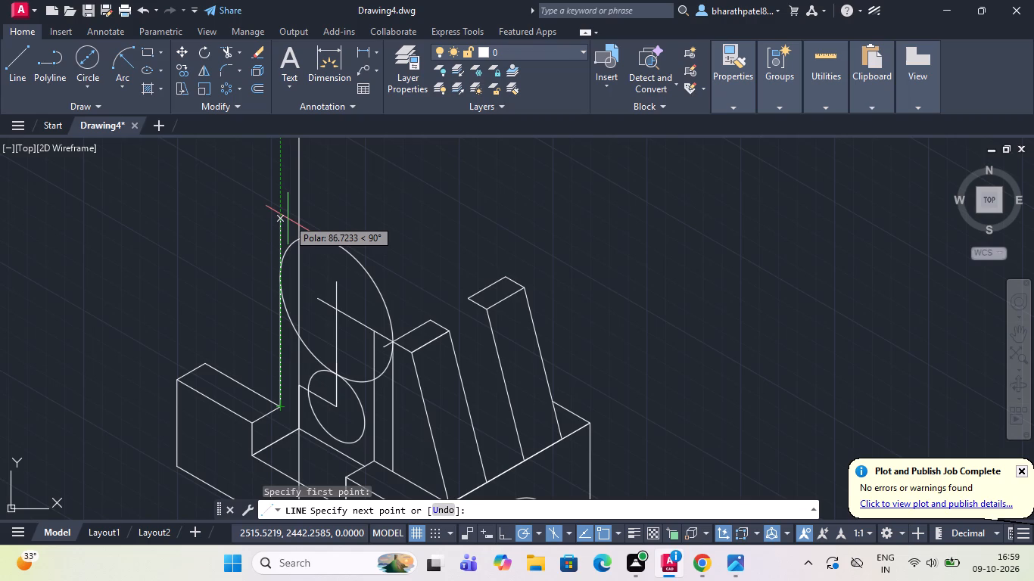
{"action": "type", "text": "60"}
{"action": "key", "text": "Return"}
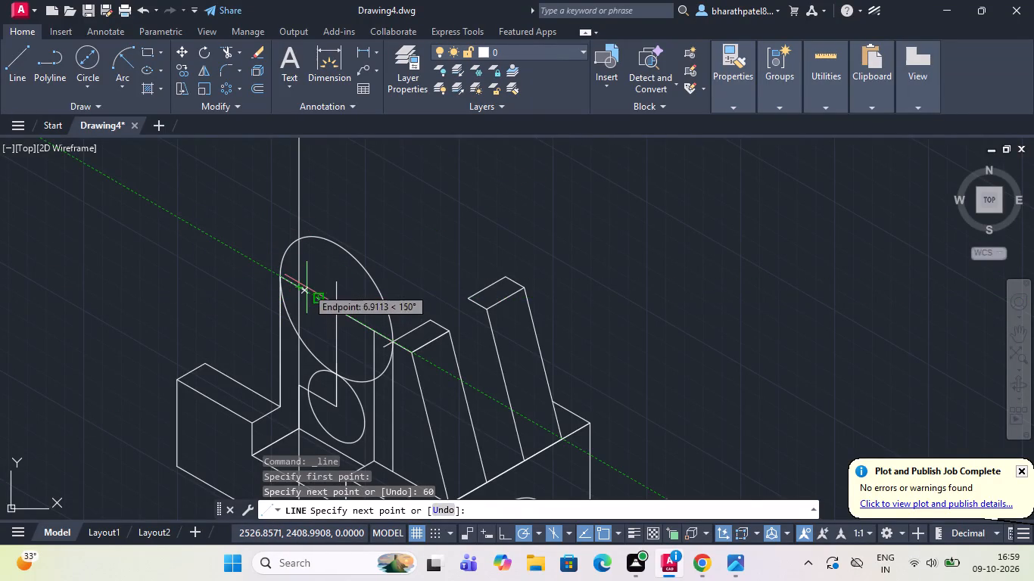
{"action": "scroll", "coordinate": [307, 287], "scroll_direction": "up", "scroll_amount": 1}
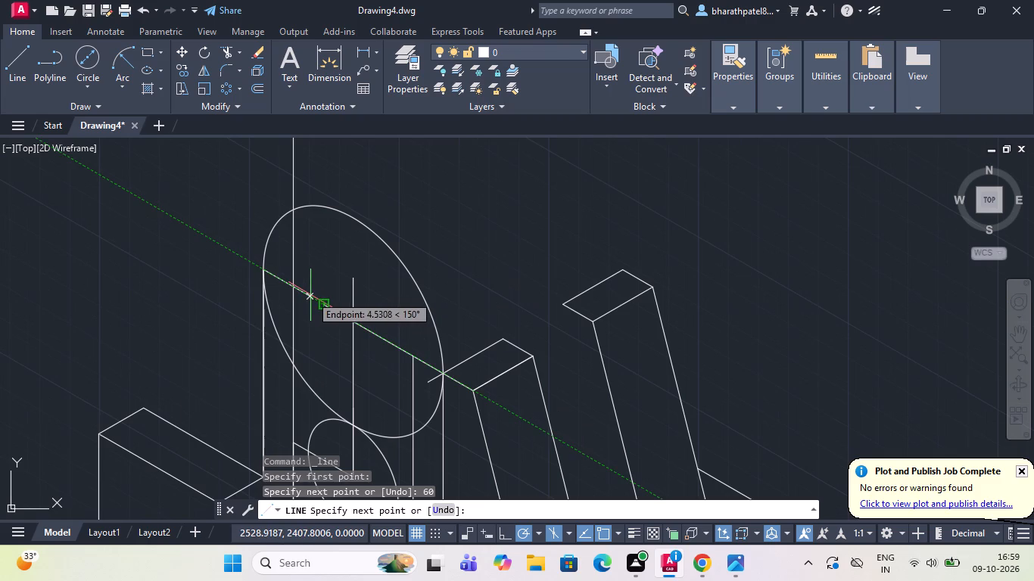
{"action": "left_click", "coordinate": [310, 295]}
{"action": "key", "text": "Escape"}
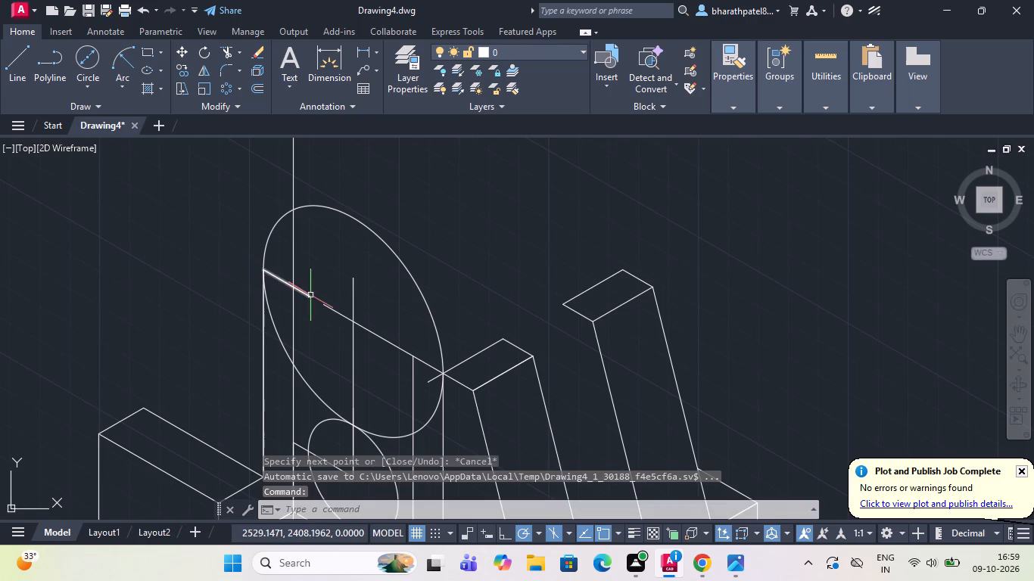
Draw a 10-unit line at 150° from the top of the 60-unit vertical, continued down to the raised end block's rear top corner.
{"action": "double_click", "coordinate": [9, 80]}
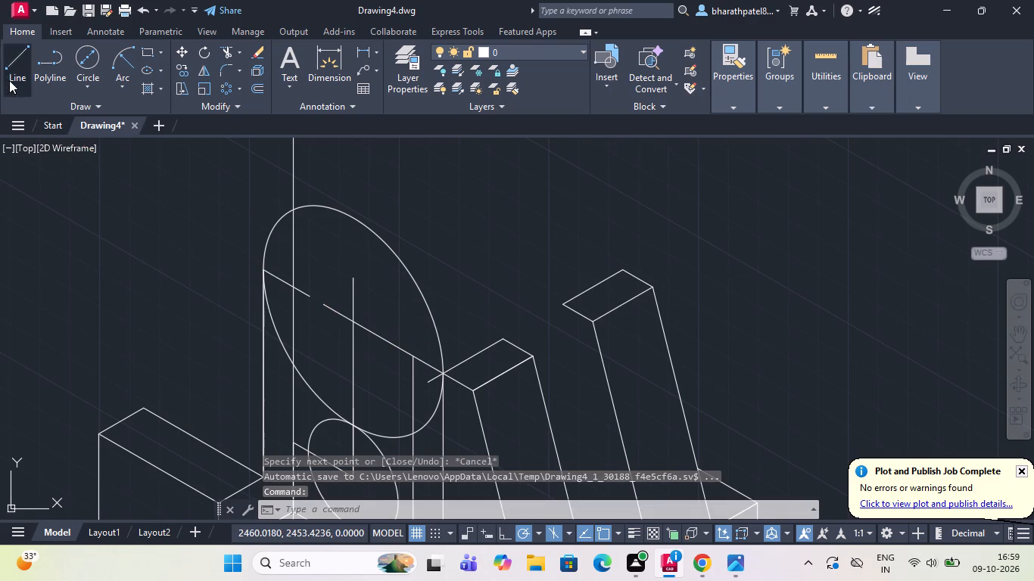
{"action": "scroll", "coordinate": [146, 257], "scroll_direction": "down", "scroll_amount": 2}
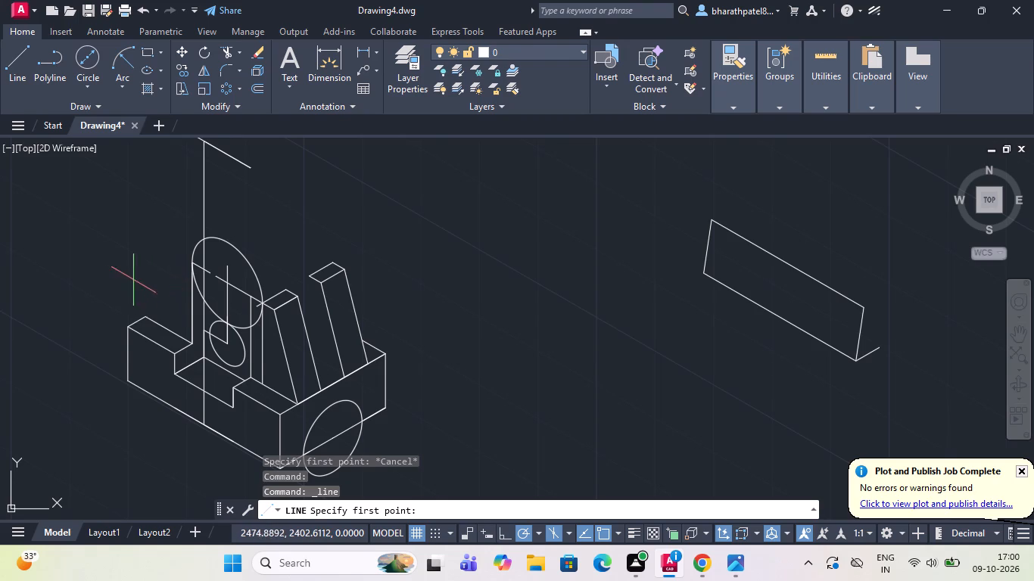
{"action": "scroll", "coordinate": [124, 280], "scroll_direction": "up", "scroll_amount": 2}
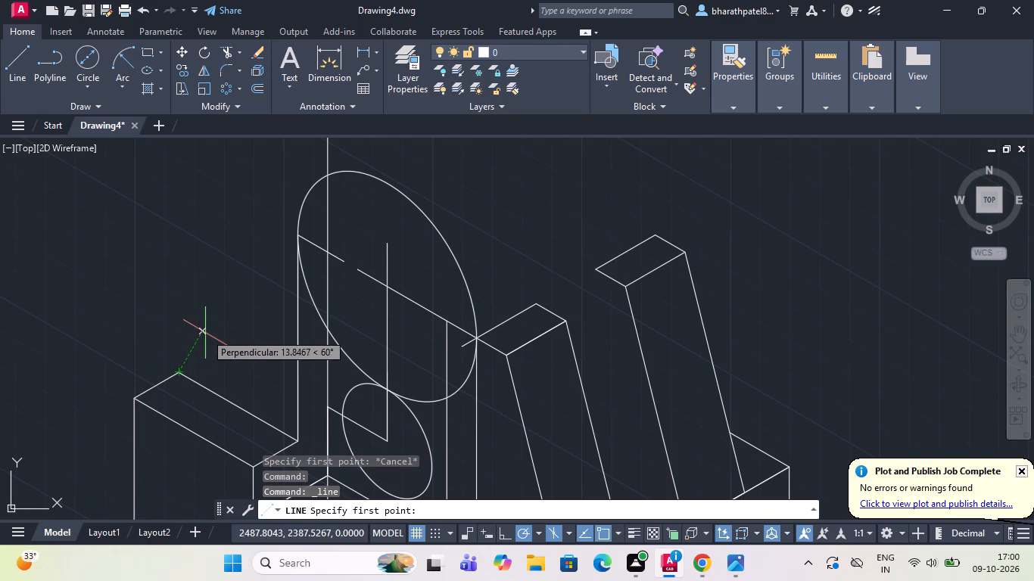
{"action": "scroll", "coordinate": [208, 322], "scroll_direction": "down", "scroll_amount": 1}
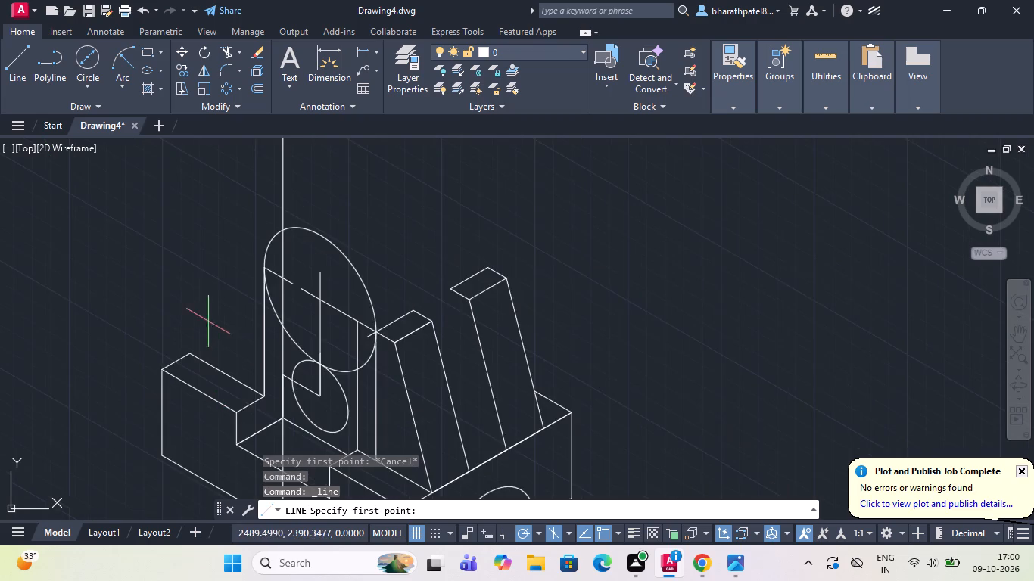
{"action": "scroll", "coordinate": [208, 322], "scroll_direction": "down", "scroll_amount": 1}
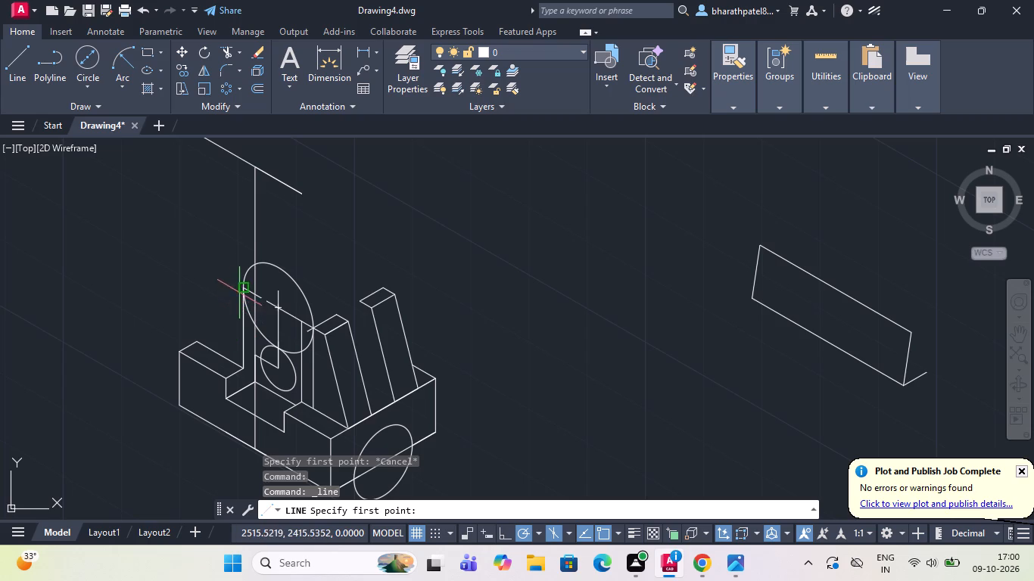
{"action": "left_click", "coordinate": [5, 64]}
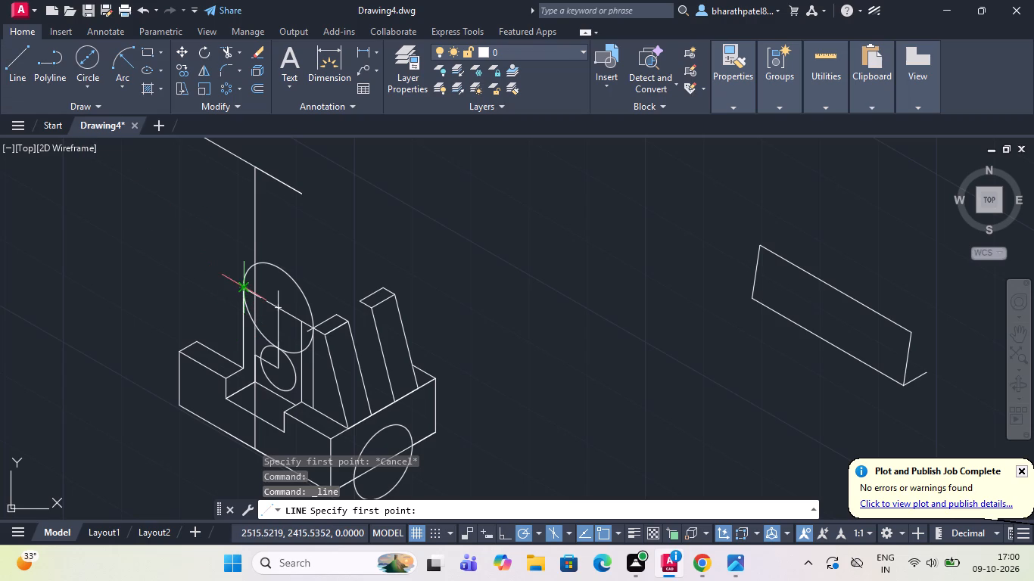
{"action": "left_click", "coordinate": [247, 284]}
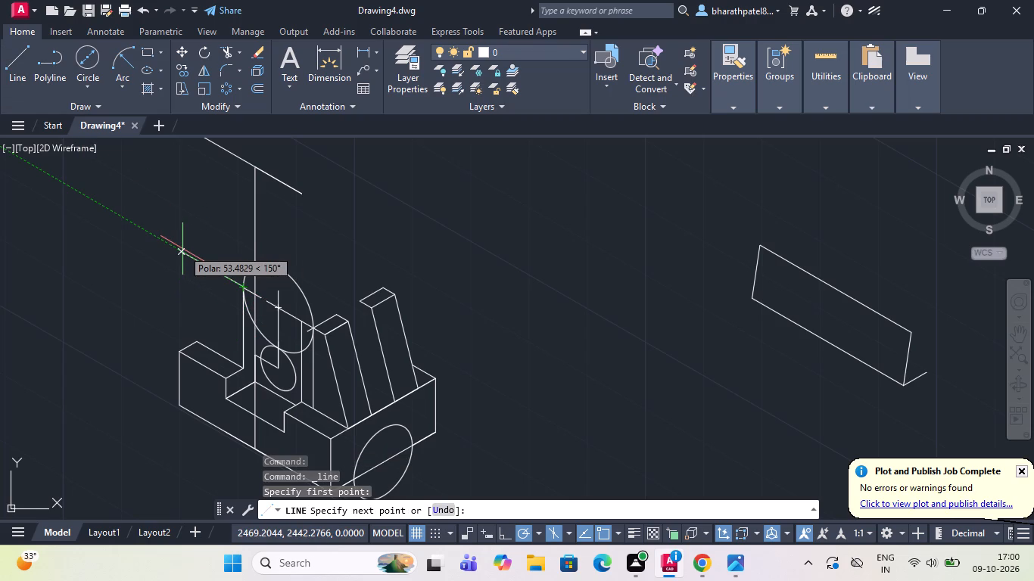
{"action": "type", "text": "10"}
{"action": "key", "text": "Return"}
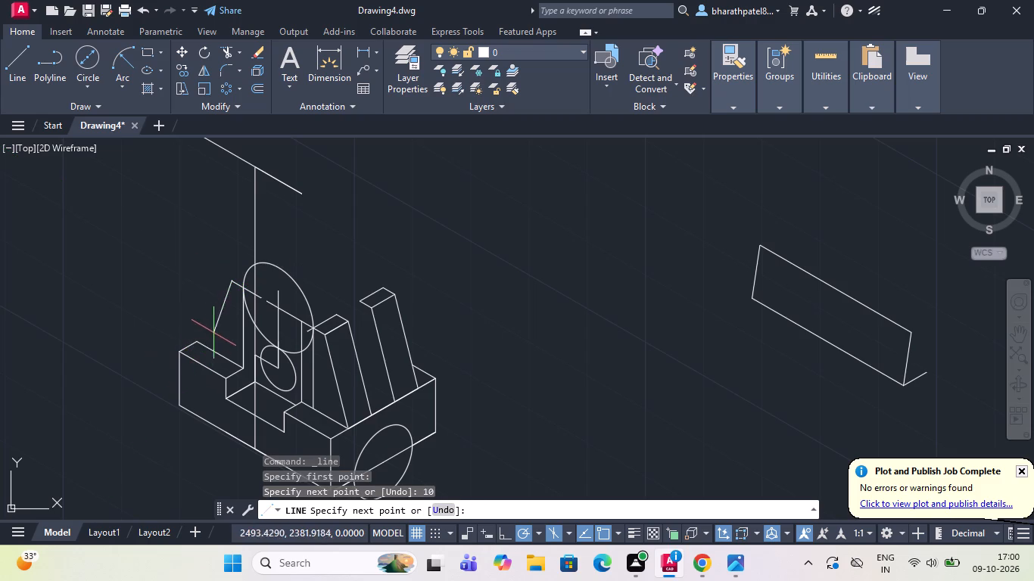
{"action": "scroll", "coordinate": [200, 324], "scroll_direction": "up", "scroll_amount": 3}
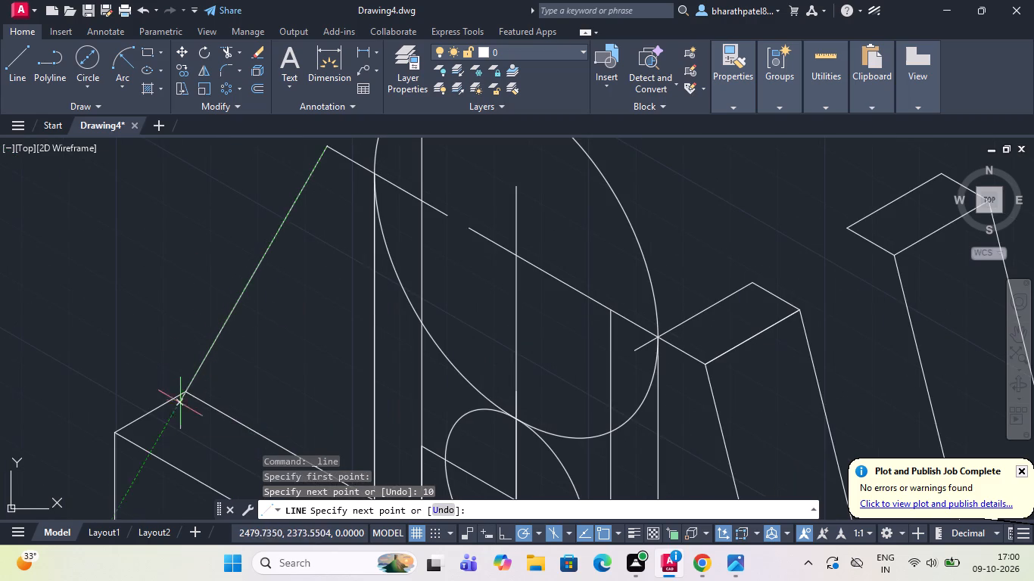
{"action": "left_click", "coordinate": [186, 393]}
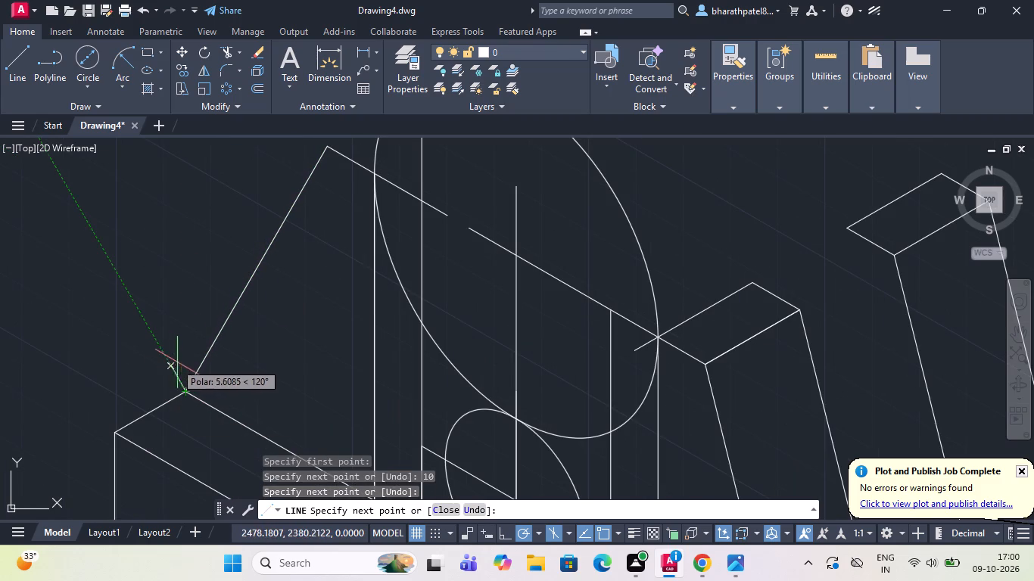
{"action": "key", "text": "Escape"}
{"action": "scroll", "coordinate": [182, 364], "scroll_direction": "down", "scroll_amount": 2}
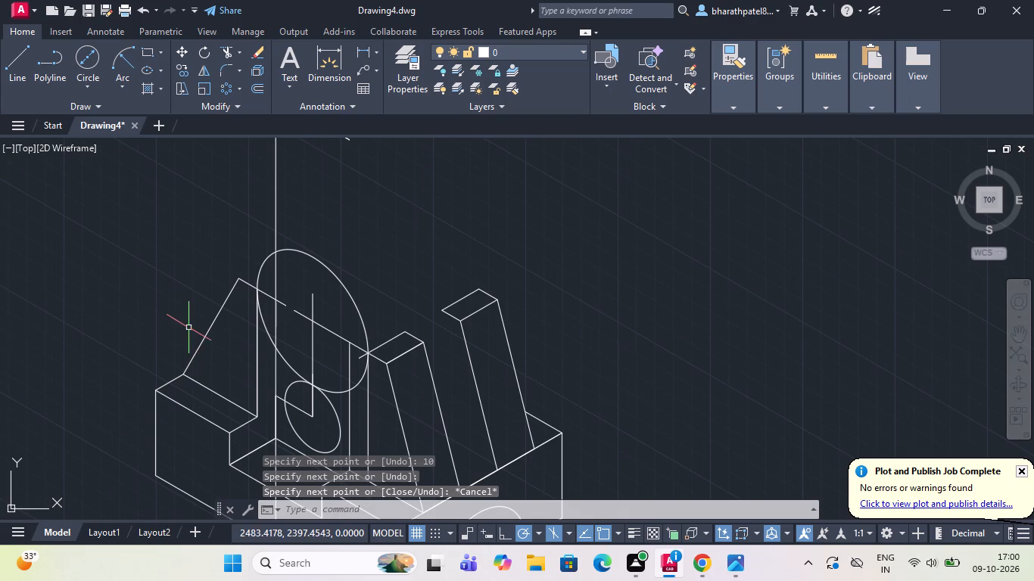
From the sloping edge's top, draw 20 units at 30°, 10 units sloping down into the large circle, and 20 units back at 210°.
{"action": "left_click", "coordinate": [8, 64]}
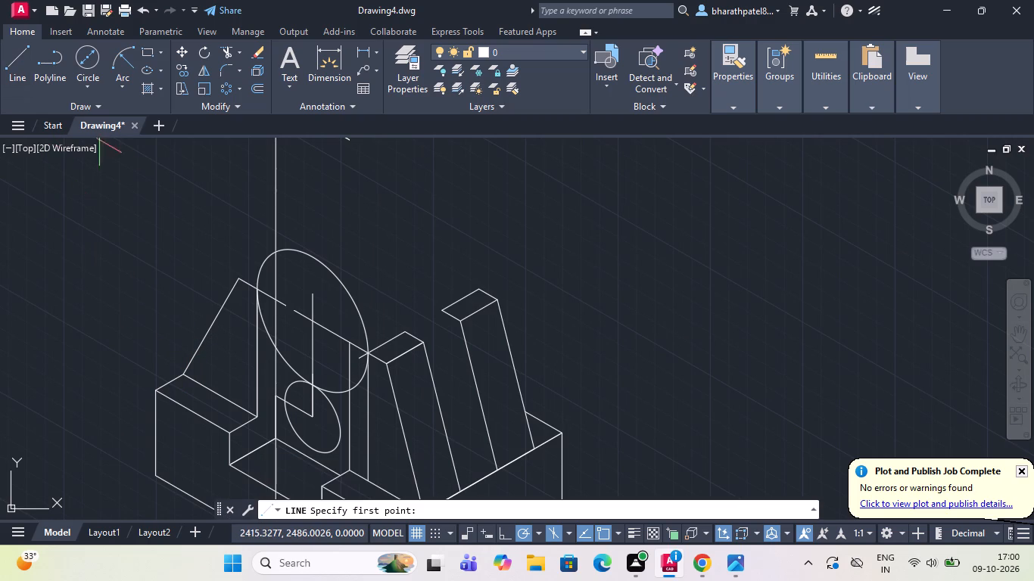
{"action": "double_click", "coordinate": [241, 283]}
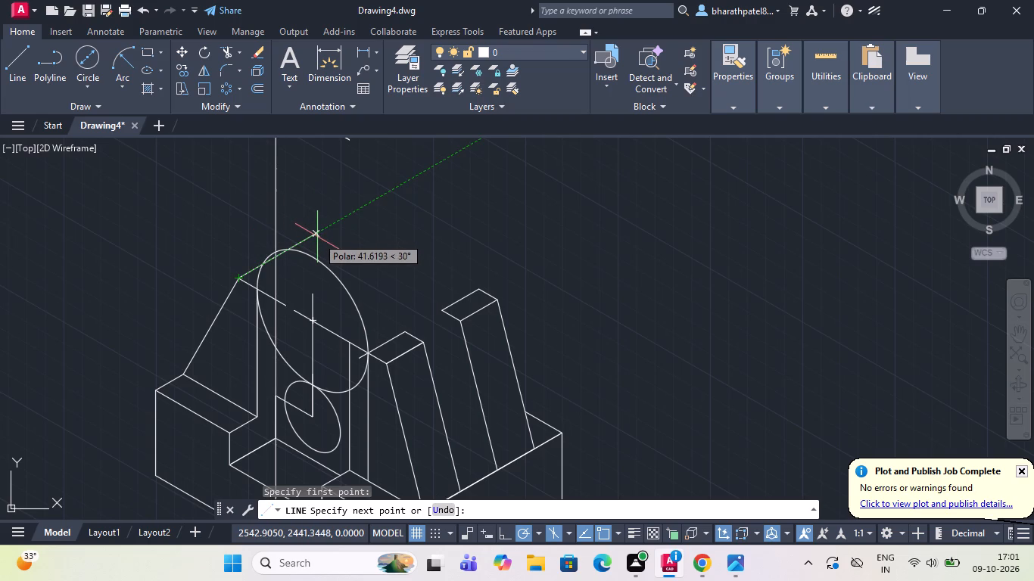
{"action": "key", "text": "2"}
{"action": "key", "text": "0"}
{"action": "key", "text": "Return"}
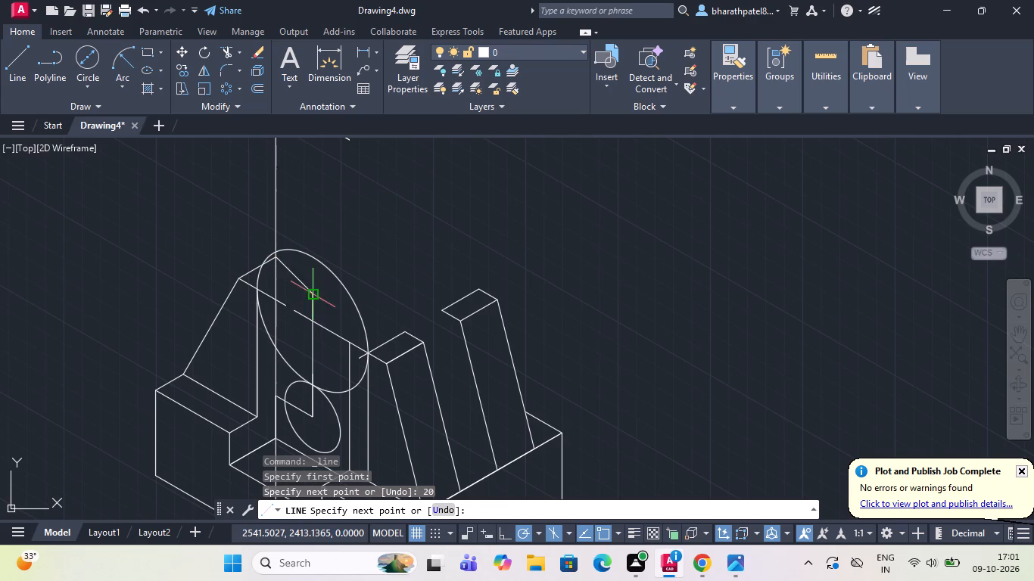
{"action": "type", "text": "10"}
{"action": "key", "text": "Return"}
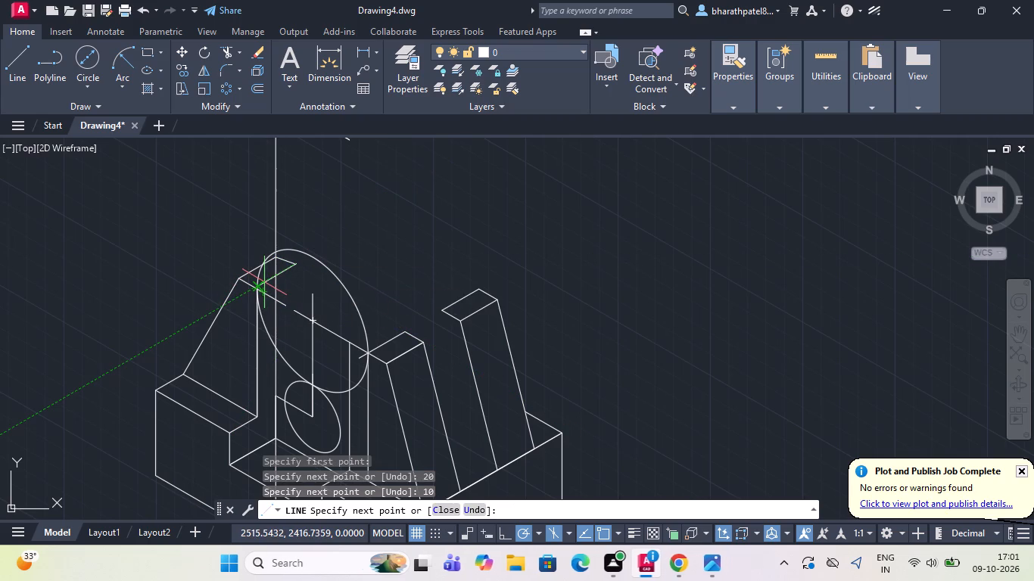
{"action": "type", "text": "20"}
{"action": "key", "text": "Return"}
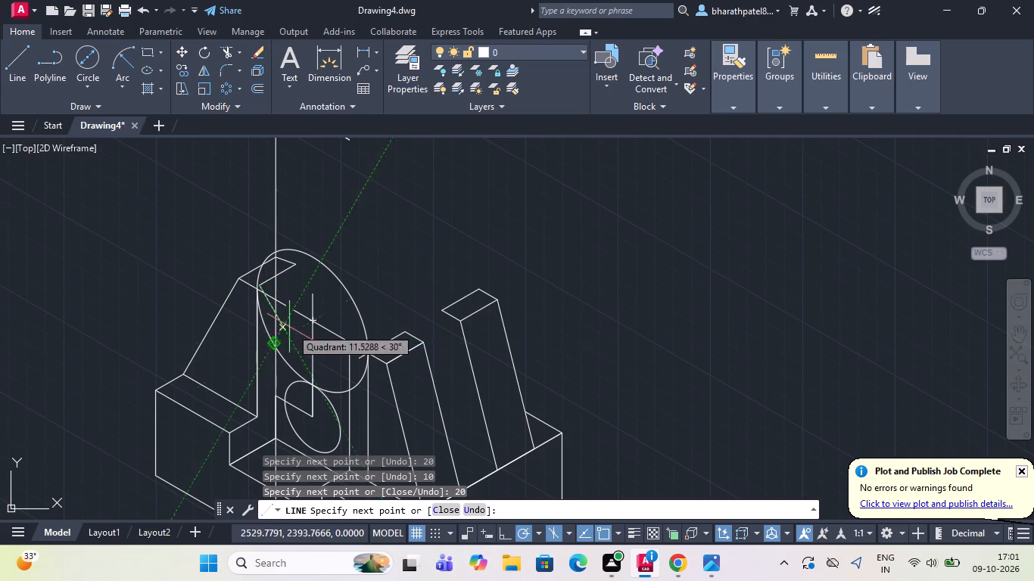
{"action": "scroll", "coordinate": [232, 283], "scroll_direction": "up", "scroll_amount": 3}
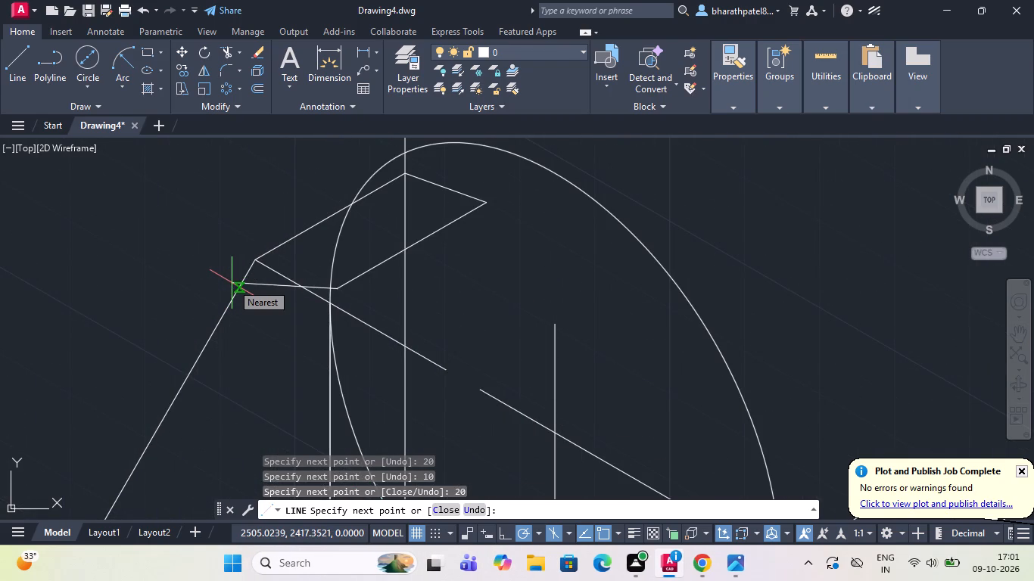
{"action": "key", "text": "Escape"}
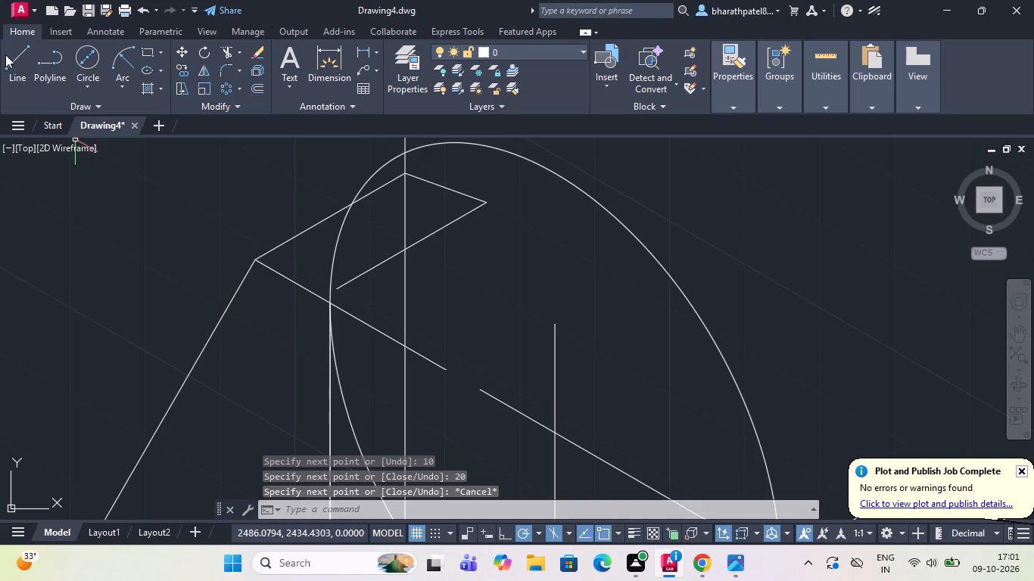
From the rear corner of the sloping upright's top, draw a 10-unit line at 330°, continued 20 units at 210°.
{"action": "left_click", "coordinate": [5, 54]}
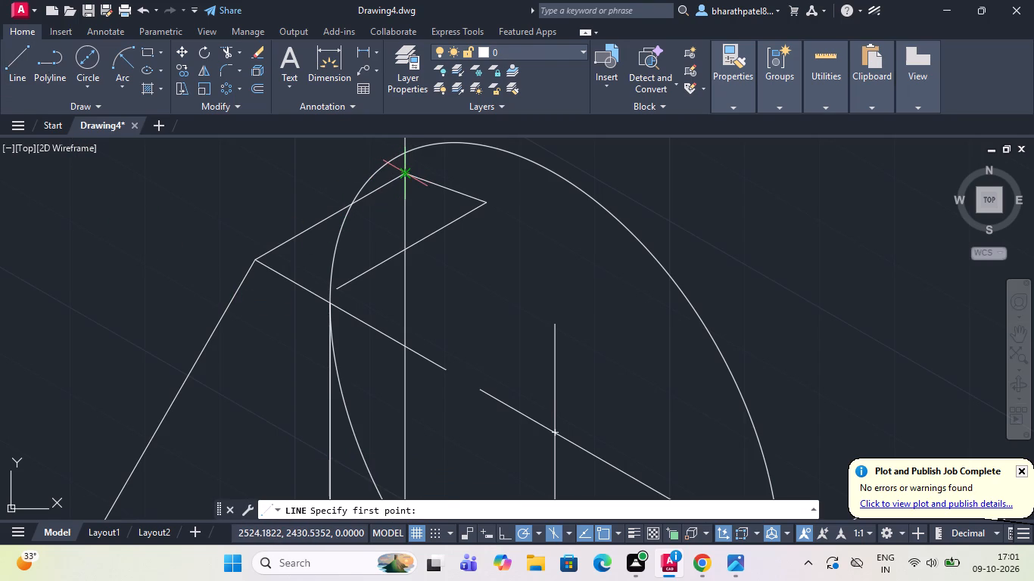
{"action": "left_click", "coordinate": [404, 176]}
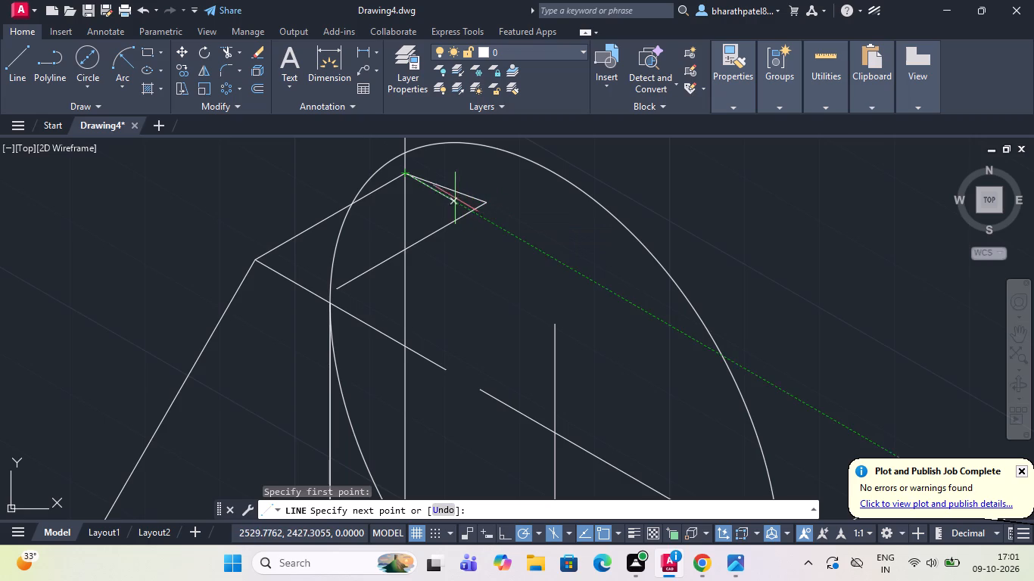
{"action": "scroll", "coordinate": [453, 195], "scroll_direction": "down", "scroll_amount": 2}
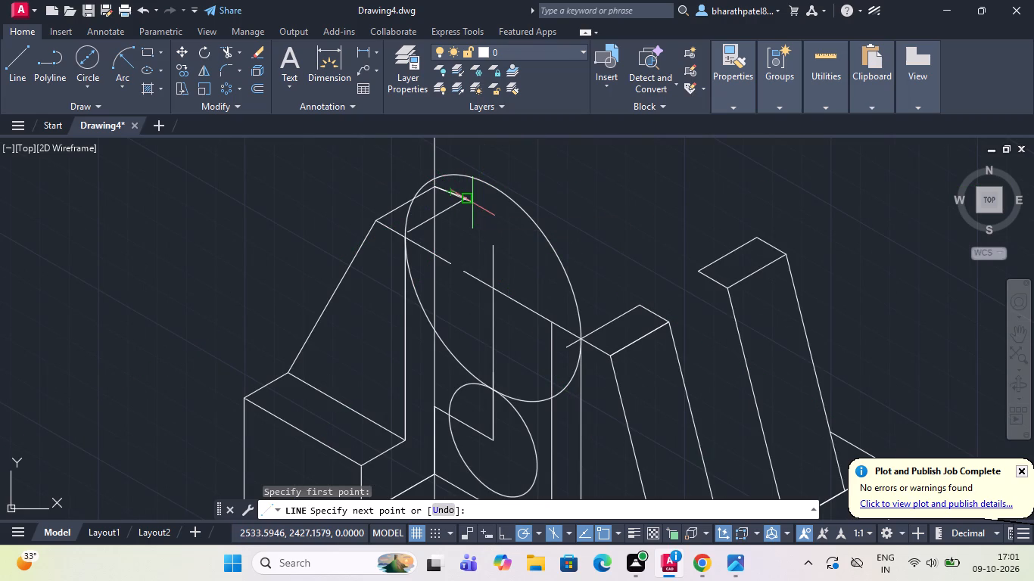
{"action": "type", "text": "10"}
{"action": "key", "text": "Return"}
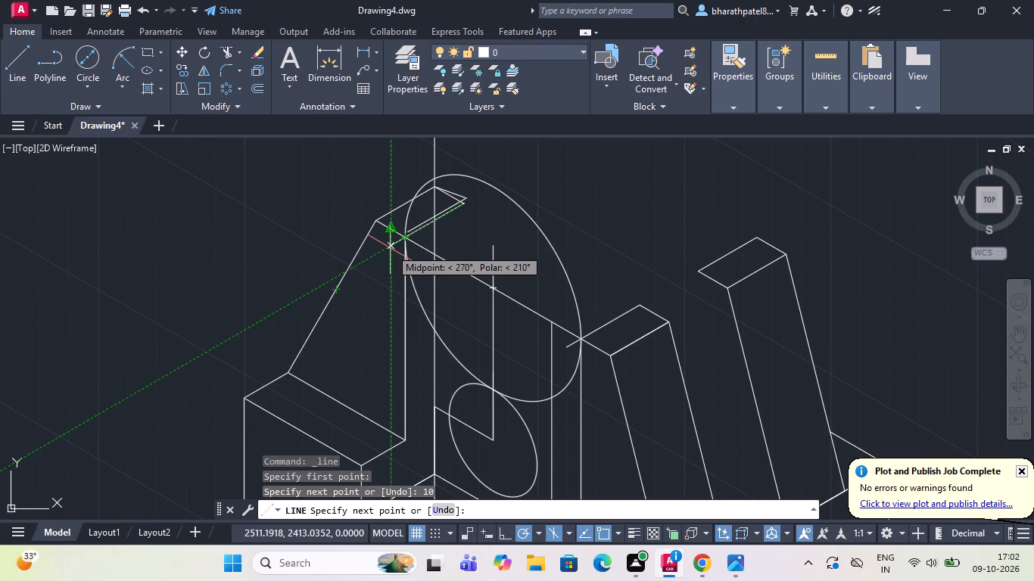
{"action": "key", "text": "2"}
{"action": "key", "text": "0"}
{"action": "key", "text": "Return"}
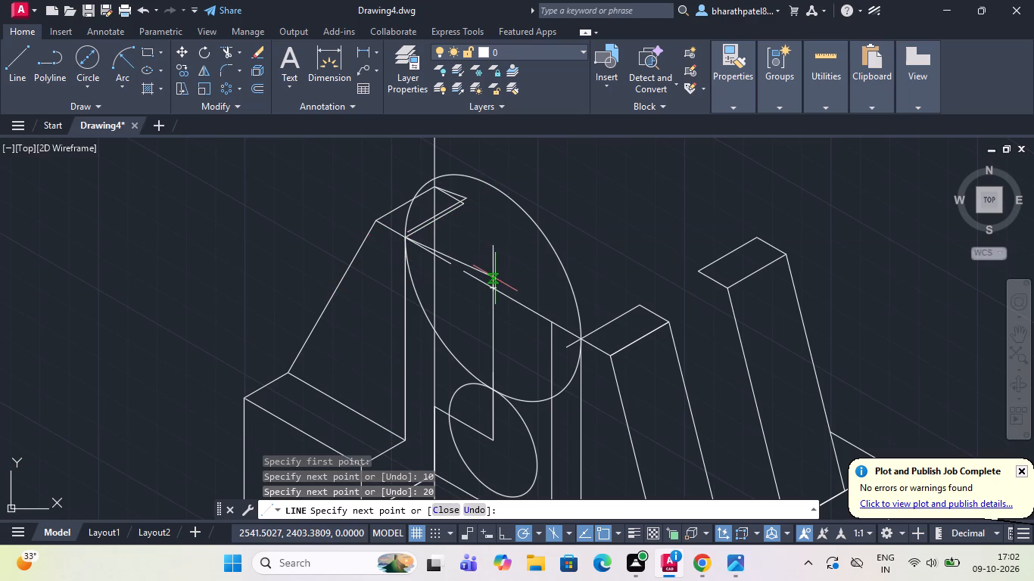
{"action": "key", "text": "Escape"}
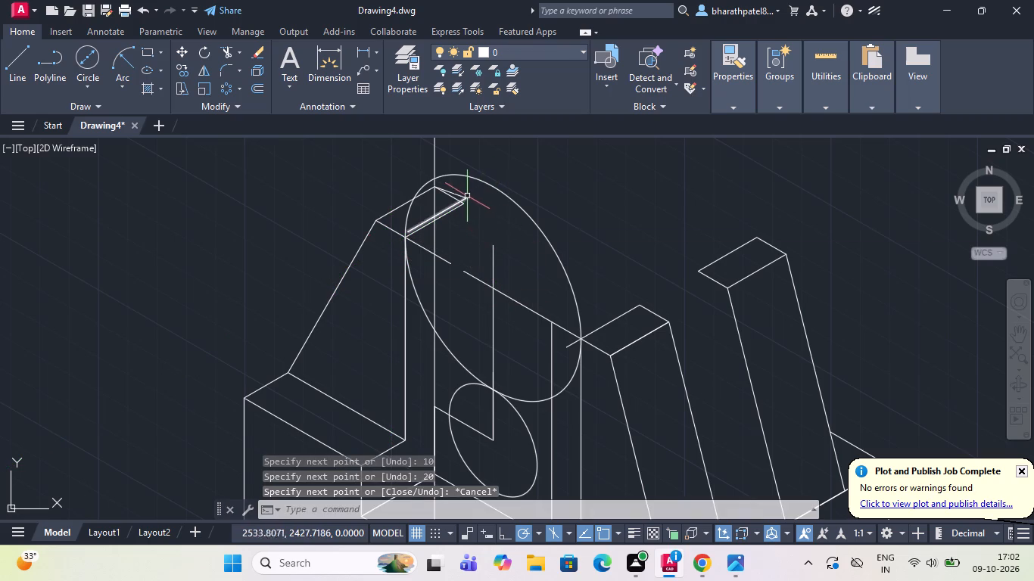
Erase the misaligned 10-unit sloping line and its attached 20-unit line from the sloping upright's top face.
{"action": "left_click", "coordinate": [463, 200]}
{"action": "key", "text": "Escape"}
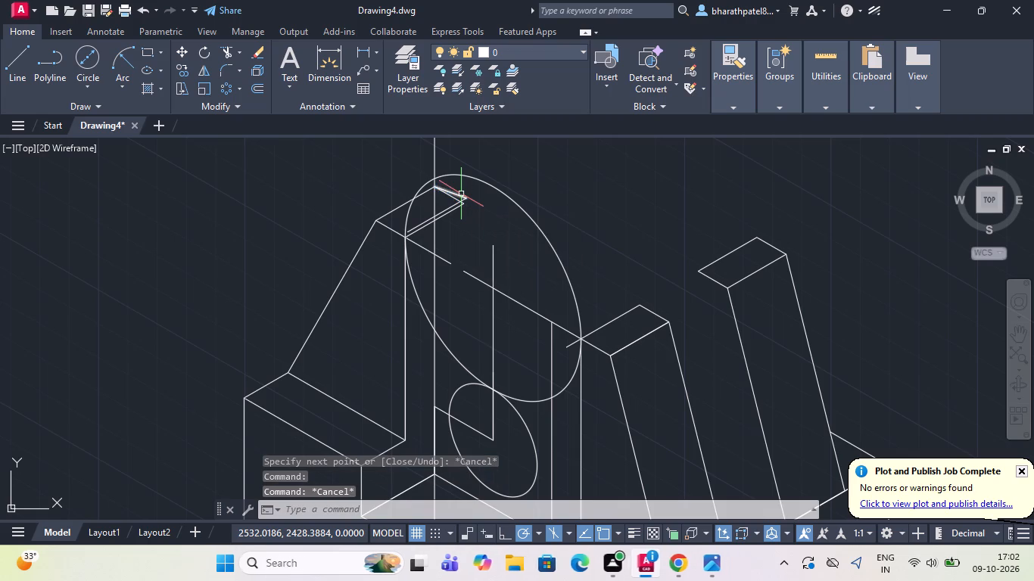
{"action": "scroll", "coordinate": [461, 194], "scroll_direction": "up", "scroll_amount": 2}
{"action": "left_click", "coordinate": [462, 203]}
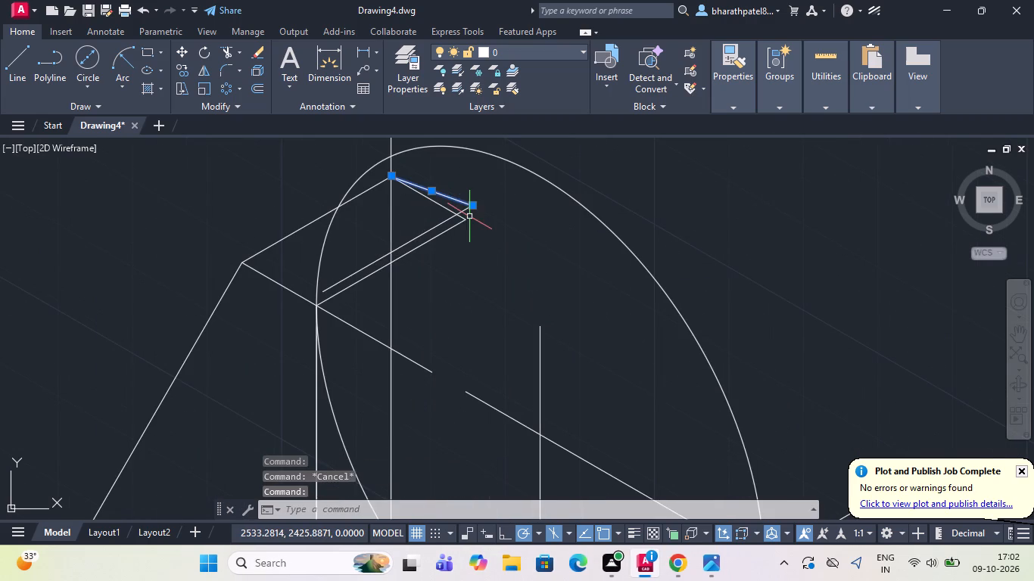
{"action": "double_click", "coordinate": [466, 210]}
{"action": "key", "text": "Delete"}
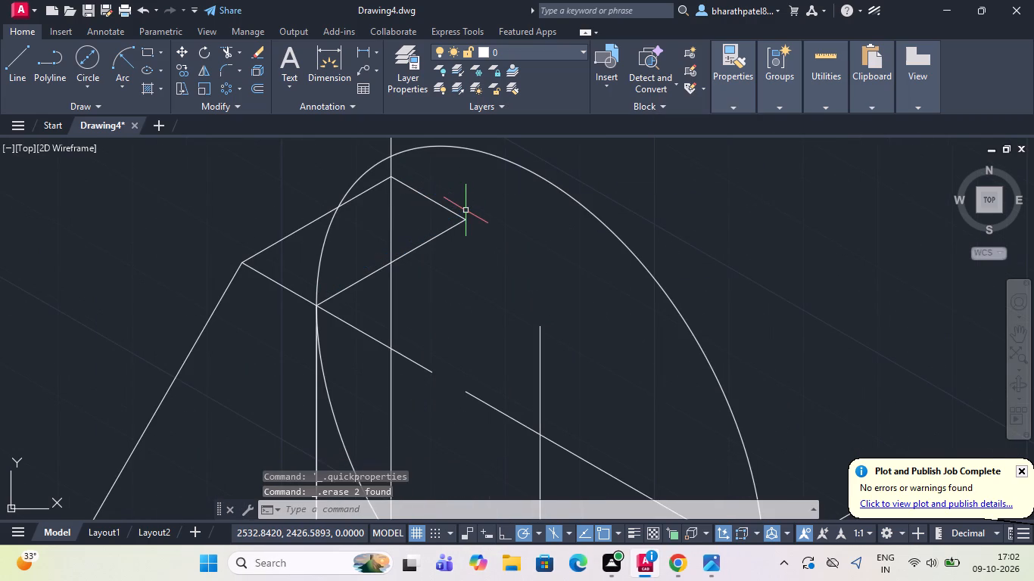
Trim away the upper arc of the large radius-30 isocircle, keeping its lower half.
{"action": "scroll", "coordinate": [466, 210], "scroll_direction": "down", "scroll_amount": 1}
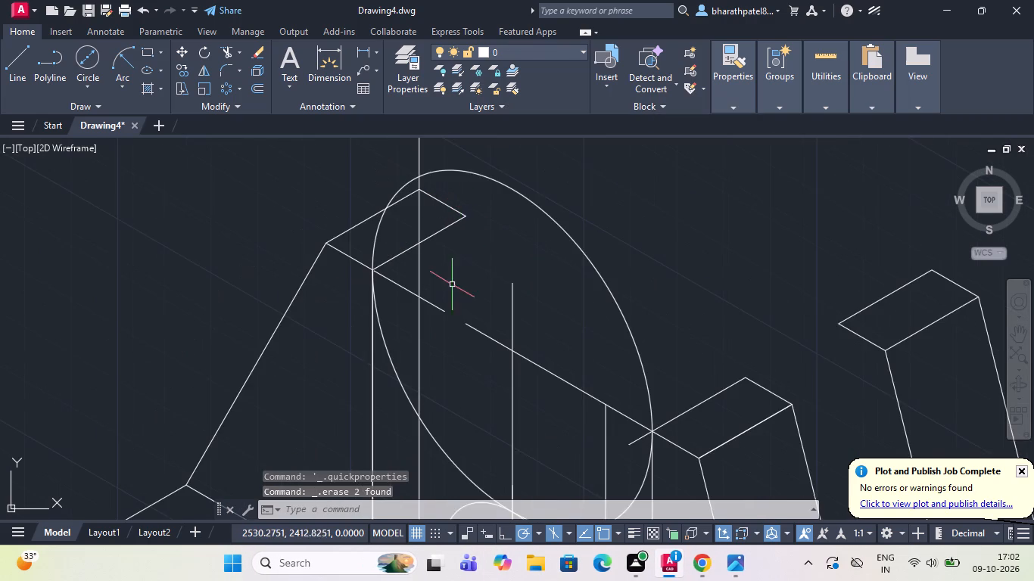
{"action": "scroll", "coordinate": [453, 259], "scroll_direction": "down", "scroll_amount": 1}
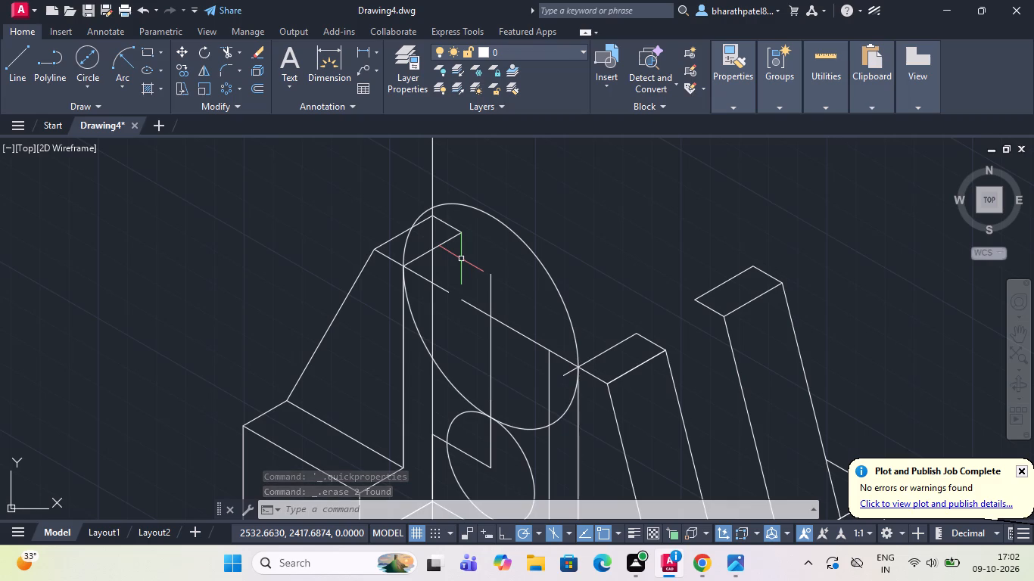
{"action": "left_click", "coordinate": [226, 50]}
{"action": "left_click", "coordinate": [525, 247]}
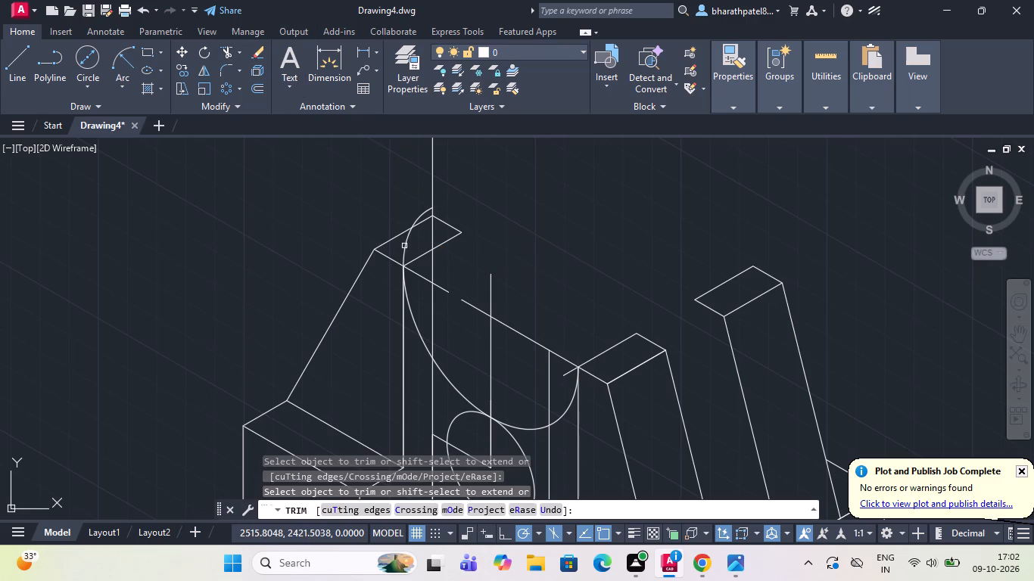
{"action": "left_click", "coordinate": [405, 244]}
{"action": "left_click", "coordinate": [422, 215]}
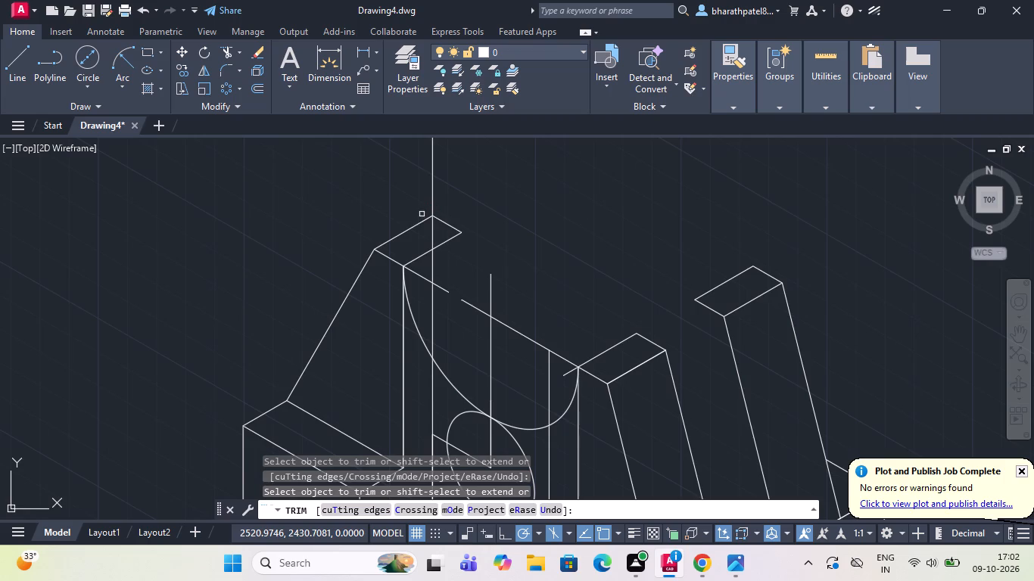
Trim the long vertical line where it extends above the rear corner of the sloping upright's top.
{"action": "scroll", "coordinate": [615, 198], "scroll_direction": "down", "scroll_amount": 2}
{"action": "scroll", "coordinate": [569, 260], "scroll_direction": "up", "scroll_amount": 2}
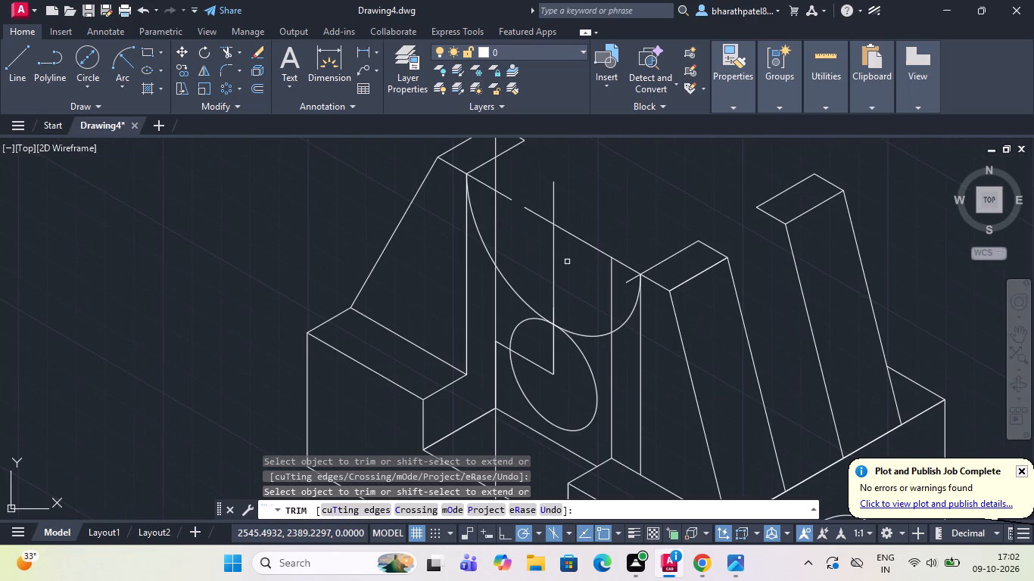
{"action": "scroll", "coordinate": [567, 262], "scroll_direction": "down", "scroll_amount": 1}
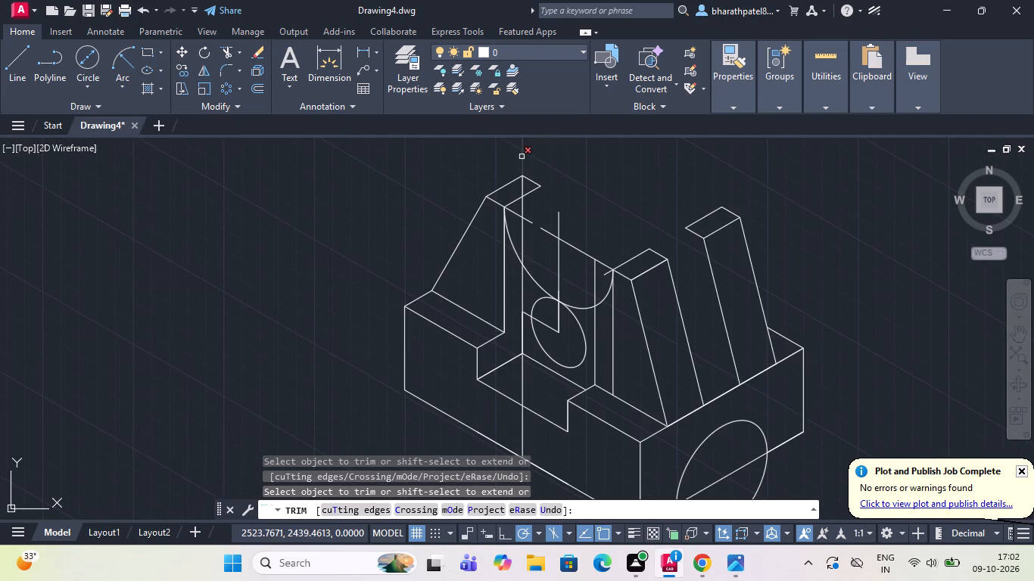
{"action": "double_click", "coordinate": [522, 156]}
{"action": "scroll", "coordinate": [522, 156], "scroll_direction": "down", "scroll_amount": 1}
{"action": "scroll", "coordinate": [593, 158], "scroll_direction": "up", "scroll_amount": 1}
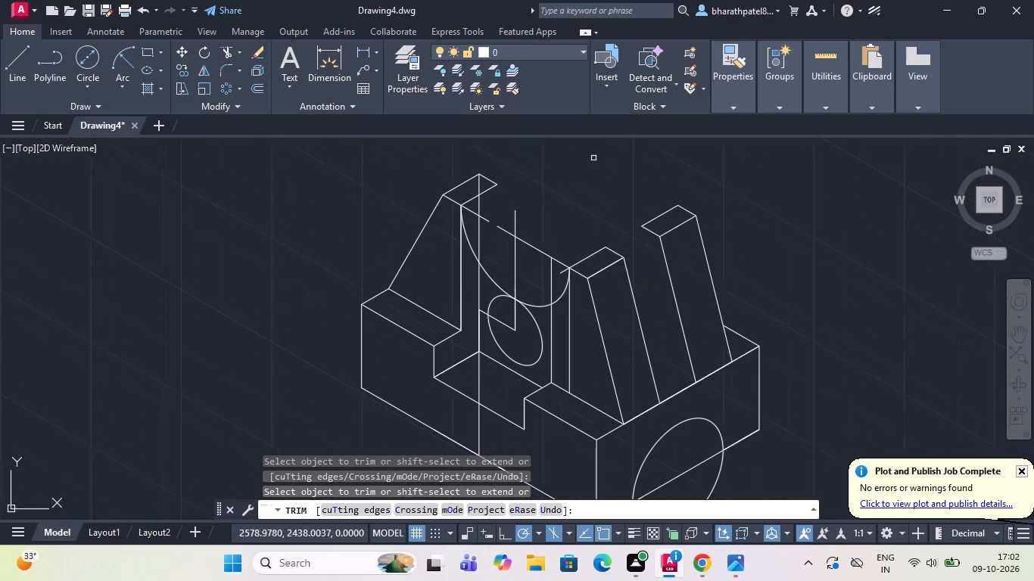
{"action": "scroll", "coordinate": [593, 158], "scroll_direction": "up", "scroll_amount": 1}
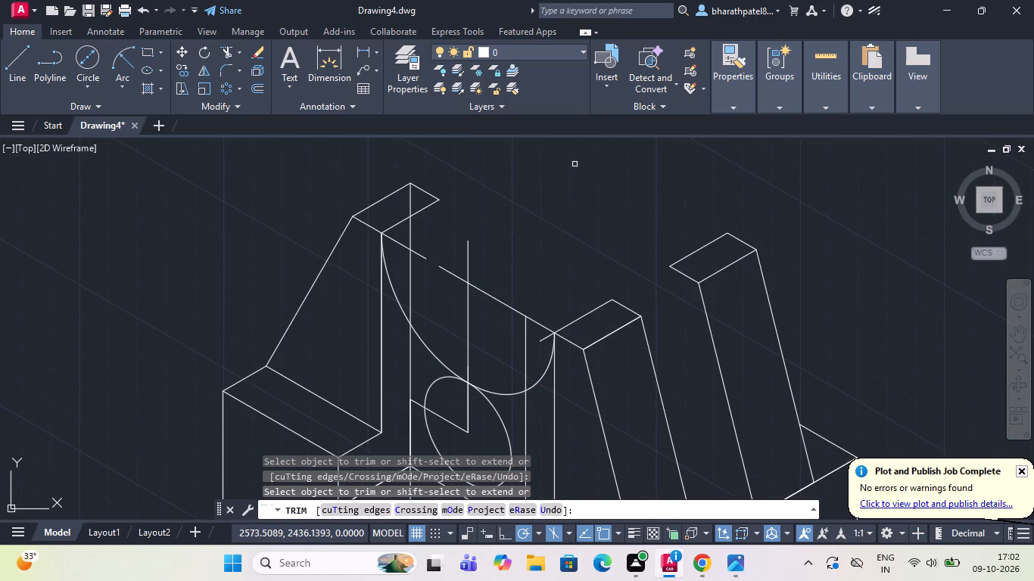
{"action": "scroll", "coordinate": [575, 166], "scroll_direction": "down", "scroll_amount": 1}
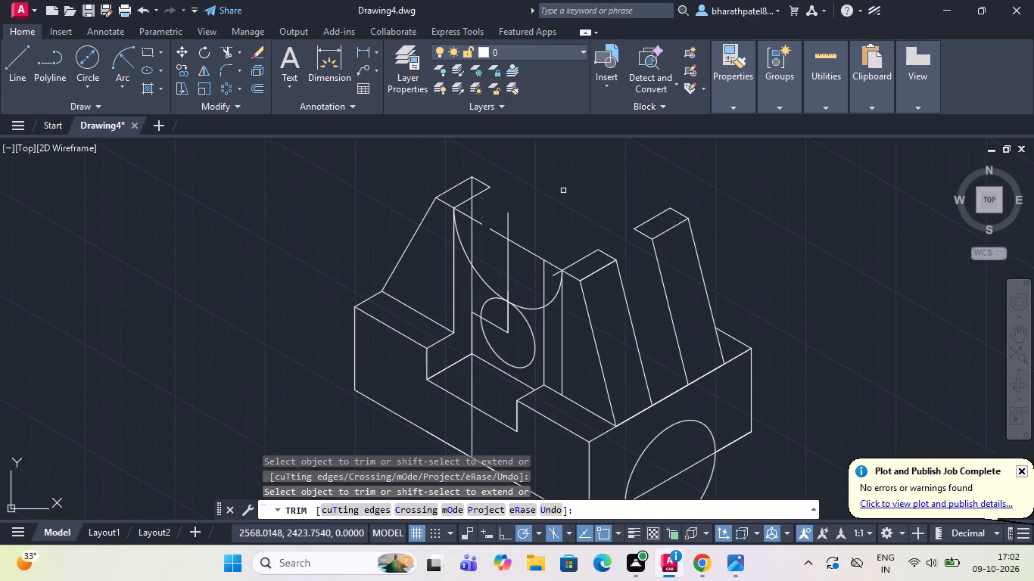
Draw a 60-unit line at 30° from the top of the sloping edge, along the upright's top edge.
{"action": "left_click", "coordinate": [22, 56]}
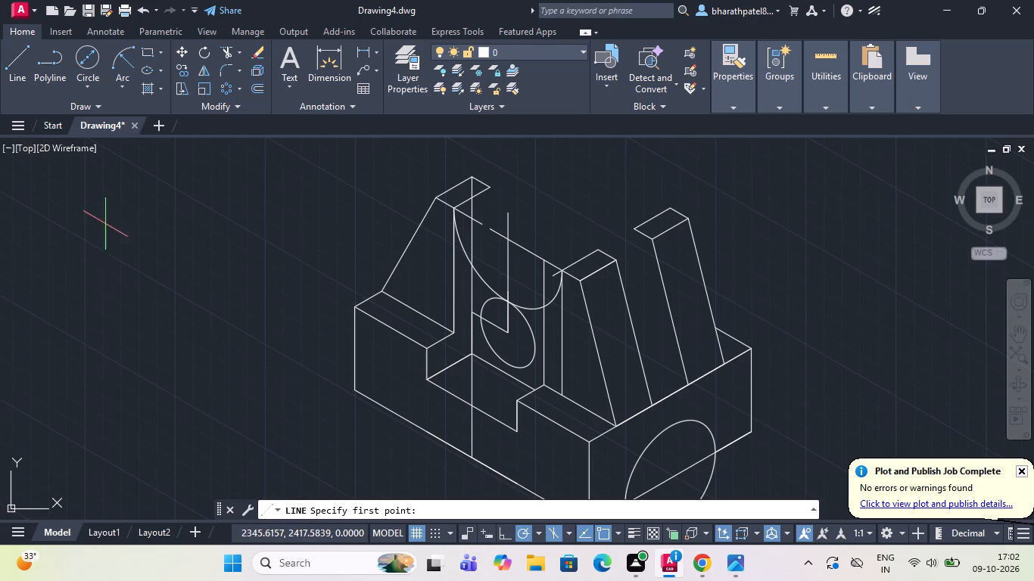
{"action": "scroll", "coordinate": [111, 233], "scroll_direction": "down", "scroll_amount": 1}
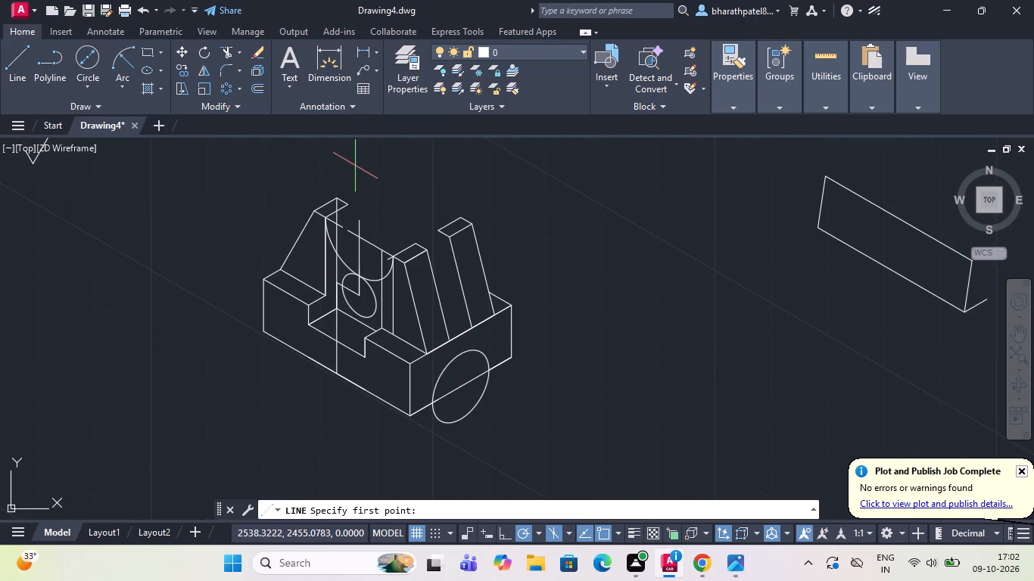
{"action": "scroll", "coordinate": [353, 165], "scroll_direction": "down", "scroll_amount": 1}
{"action": "scroll", "coordinate": [353, 165], "scroll_direction": "up", "scroll_amount": 1}
{"action": "scroll", "coordinate": [364, 160], "scroll_direction": "down", "scroll_amount": 1}
{"action": "scroll", "coordinate": [363, 160], "scroll_direction": "up", "scroll_amount": 5}
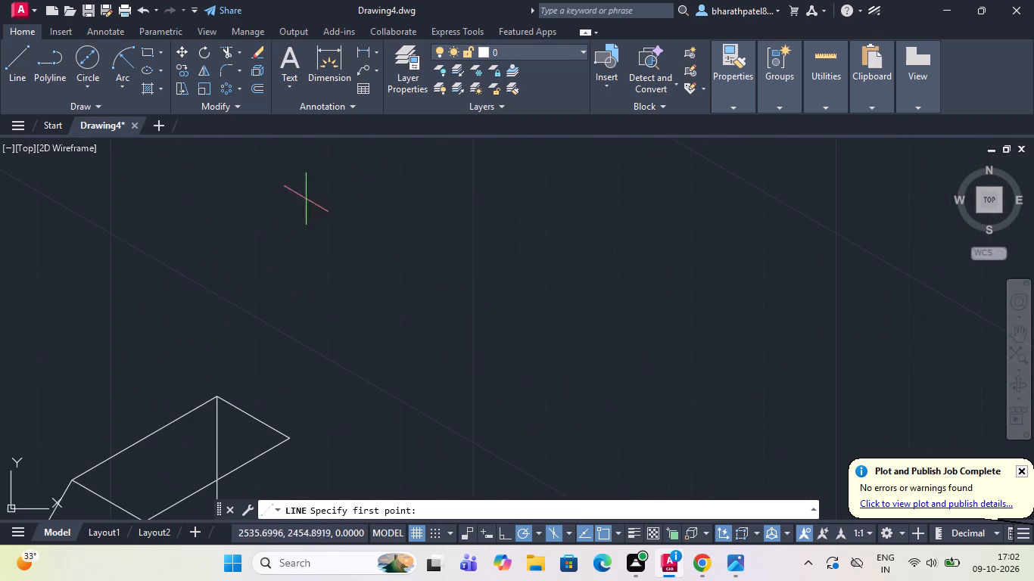
{"action": "left_click", "coordinate": [68, 482]}
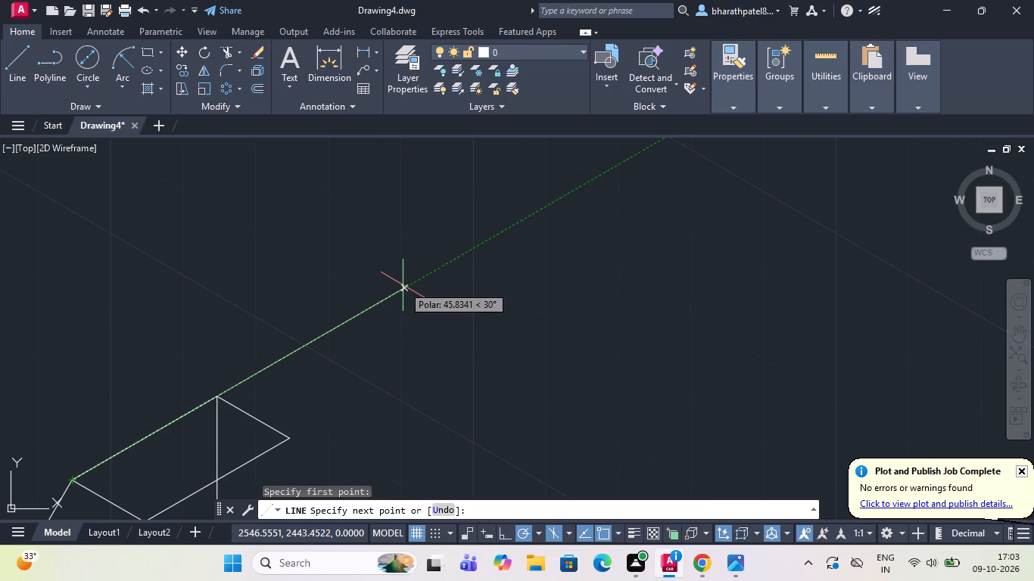
{"action": "key", "text": "6"}
{"action": "key", "text": "0"}
{"action": "key", "text": "Return"}
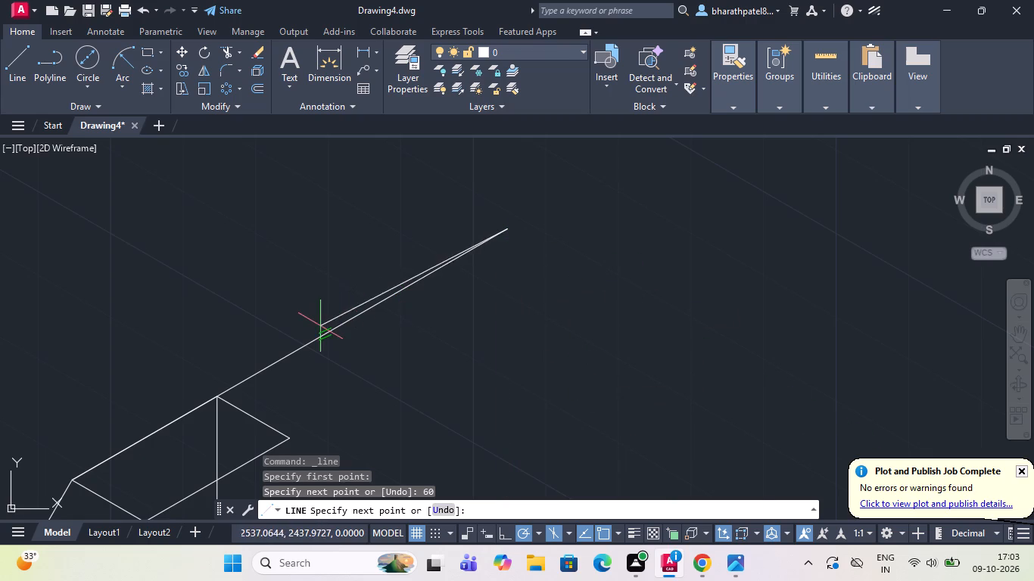
From the 60-unit line's far end, continue 20 units at 210°, 10 at 330°, 20 at 30° and 10 at 150°, closing a parallelogram.
{"action": "scroll", "coordinate": [320, 328], "scroll_direction": "down", "scroll_amount": 3}
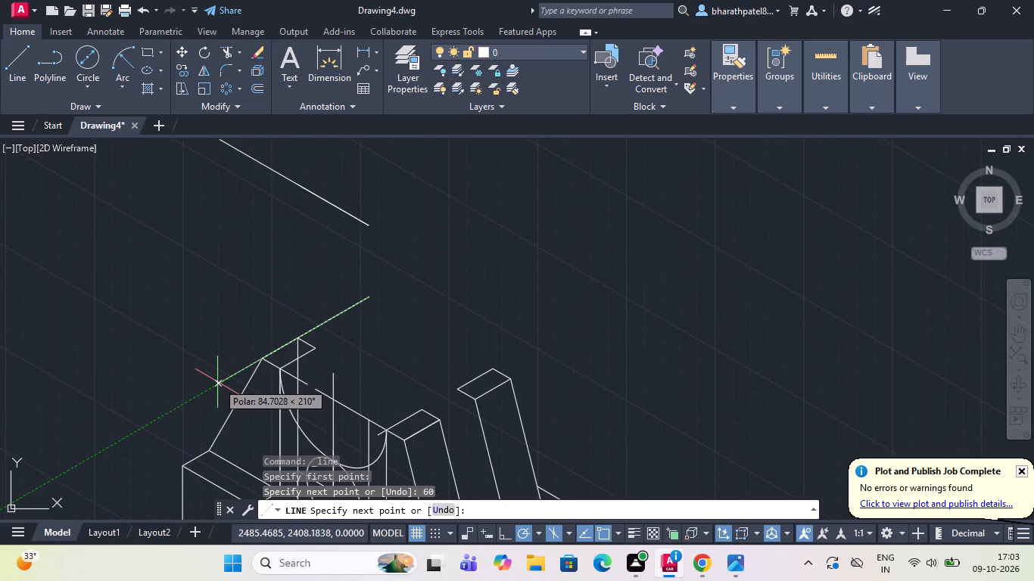
{"action": "key", "text": "2"}
{"action": "key", "text": "0"}
{"action": "key", "text": "Return"}
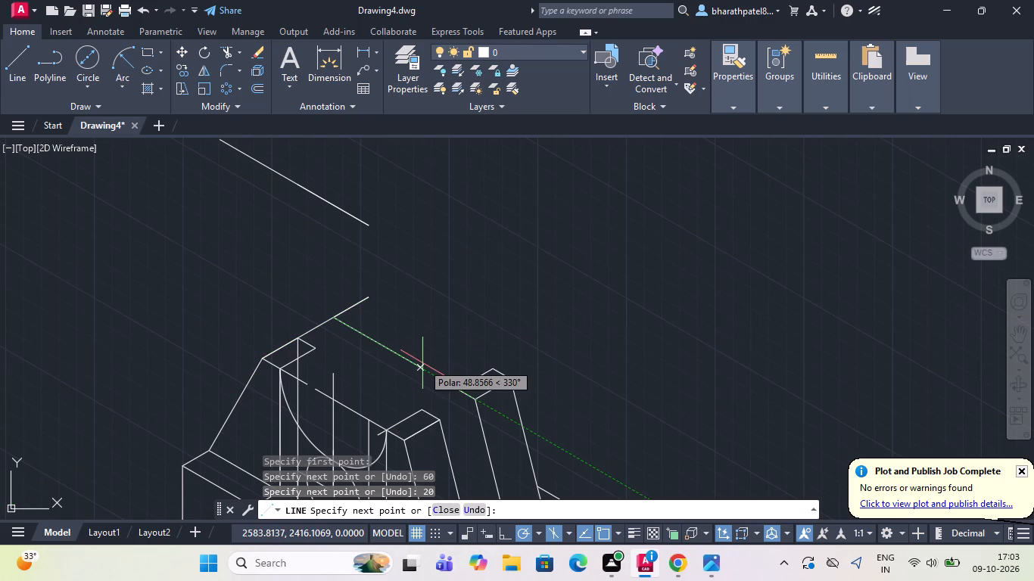
{"action": "type", "text": "10"}
{"action": "key", "text": "Return"}
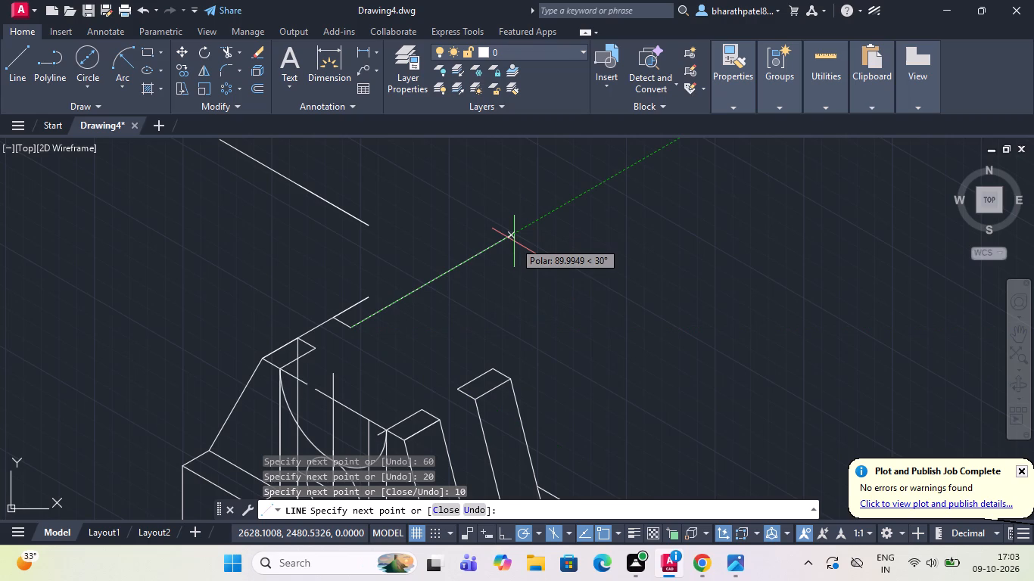
{"action": "type", "text": "20"}
{"action": "key", "text": "Return"}
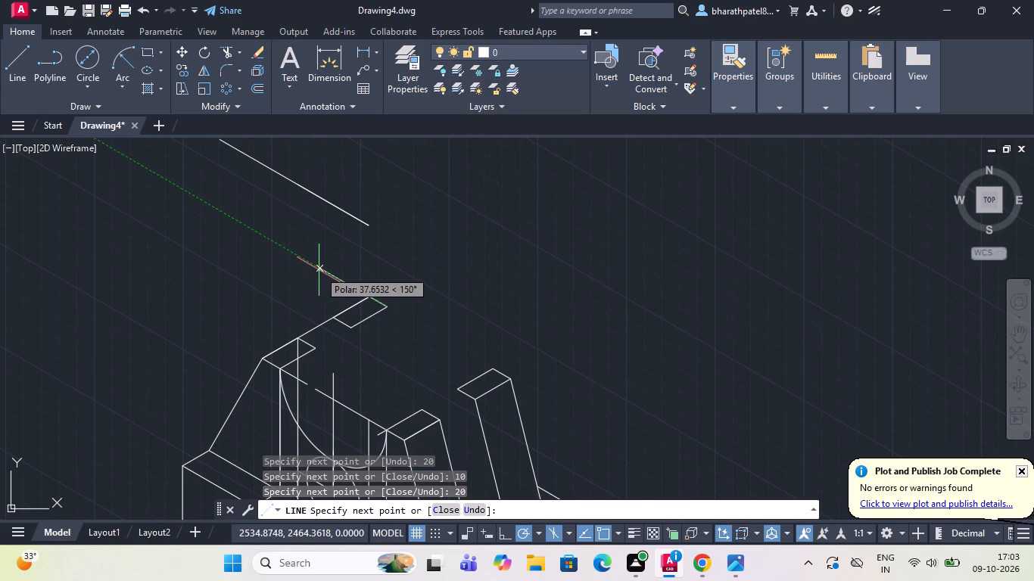
{"action": "type", "text": "10"}
{"action": "key", "text": "Return"}
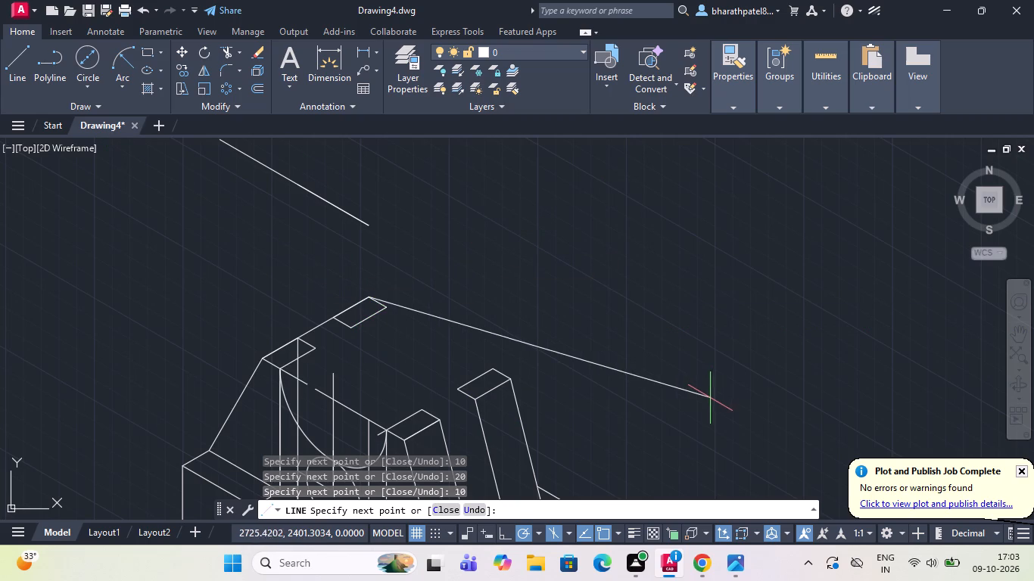
{"action": "key", "text": "Escape"}
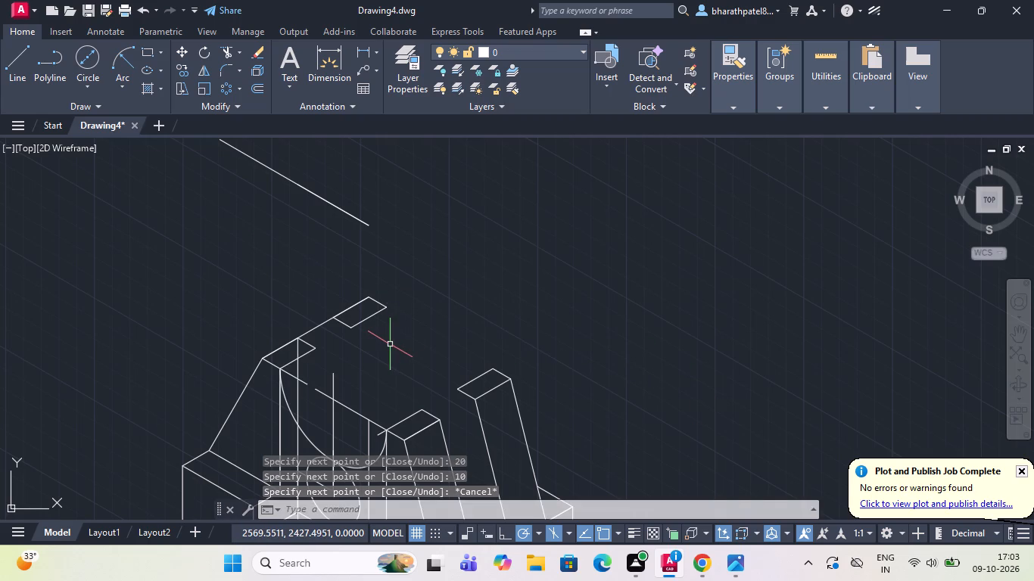
{"action": "scroll", "coordinate": [390, 344], "scroll_direction": "down", "scroll_amount": 2}
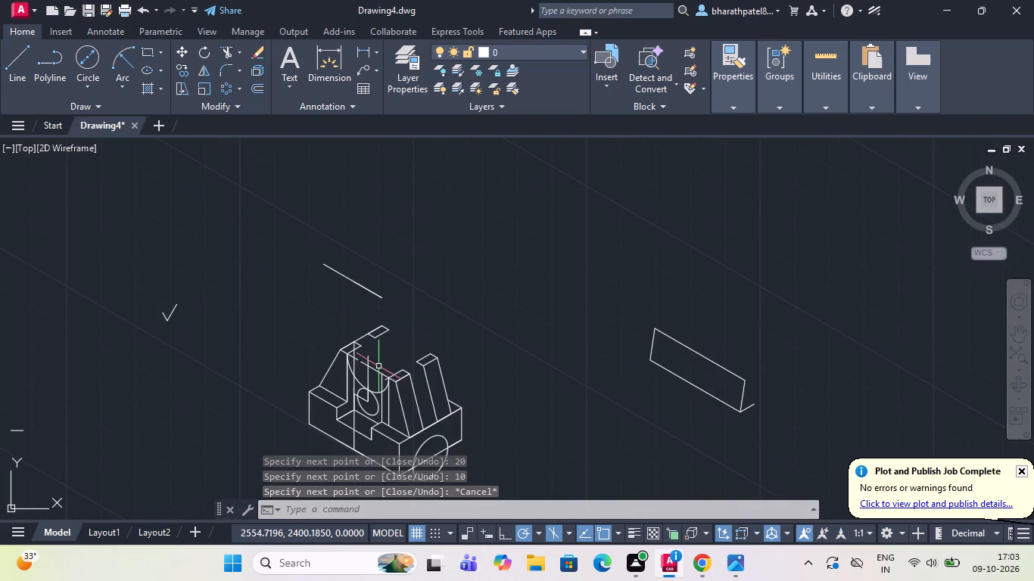
{"action": "scroll", "coordinate": [363, 325], "scroll_direction": "down", "scroll_amount": 1}
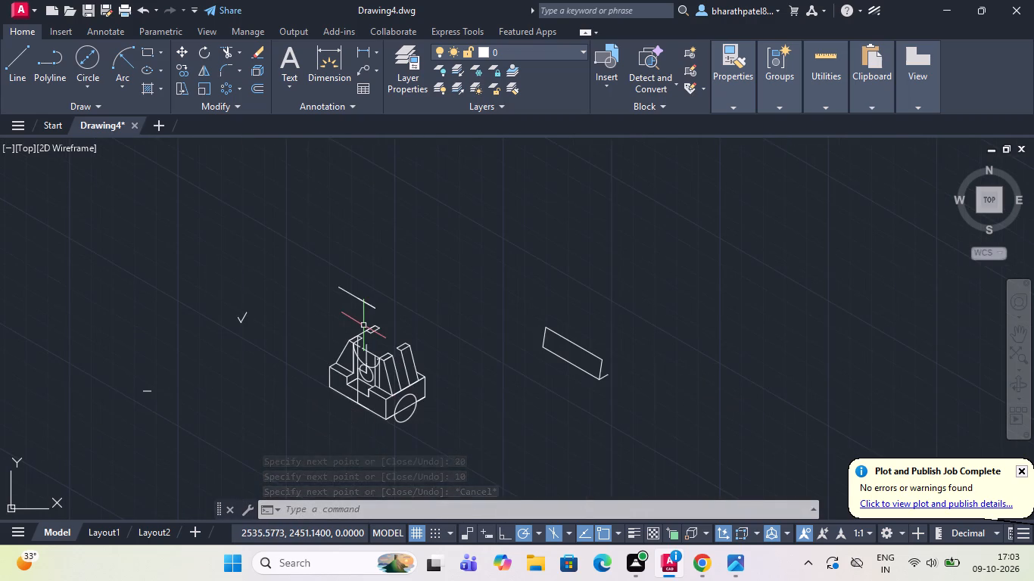
Draw a line about 27 units long at 240° from the parallelogram's near corner, past the corner of the upright's top.
{"action": "scroll", "coordinate": [378, 357], "scroll_direction": "up", "scroll_amount": 2}
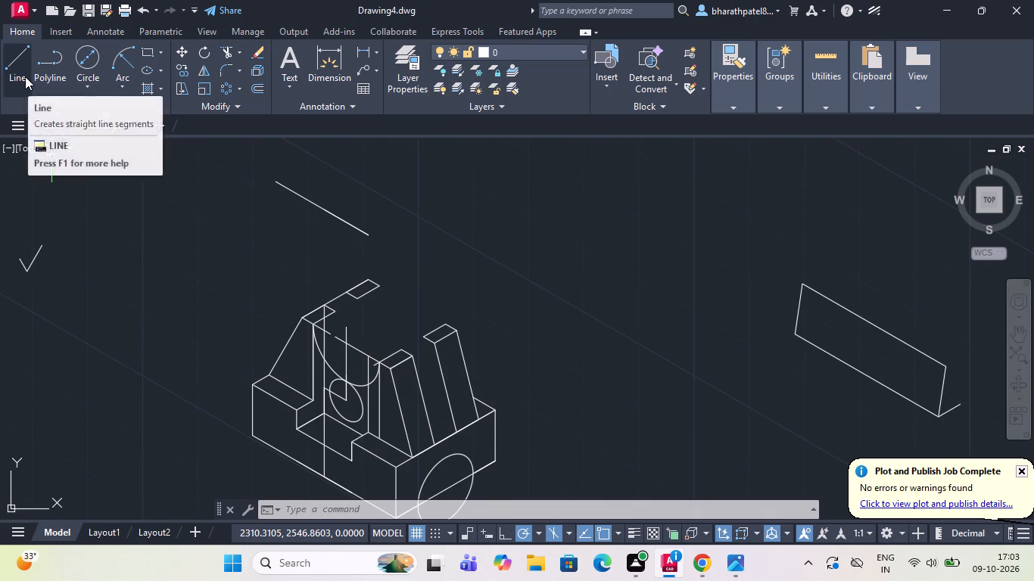
{"action": "left_click", "coordinate": [25, 76]}
{"action": "scroll", "coordinate": [341, 300], "scroll_direction": "down", "scroll_amount": 1}
{"action": "scroll", "coordinate": [341, 300], "scroll_direction": "up", "scroll_amount": 5}
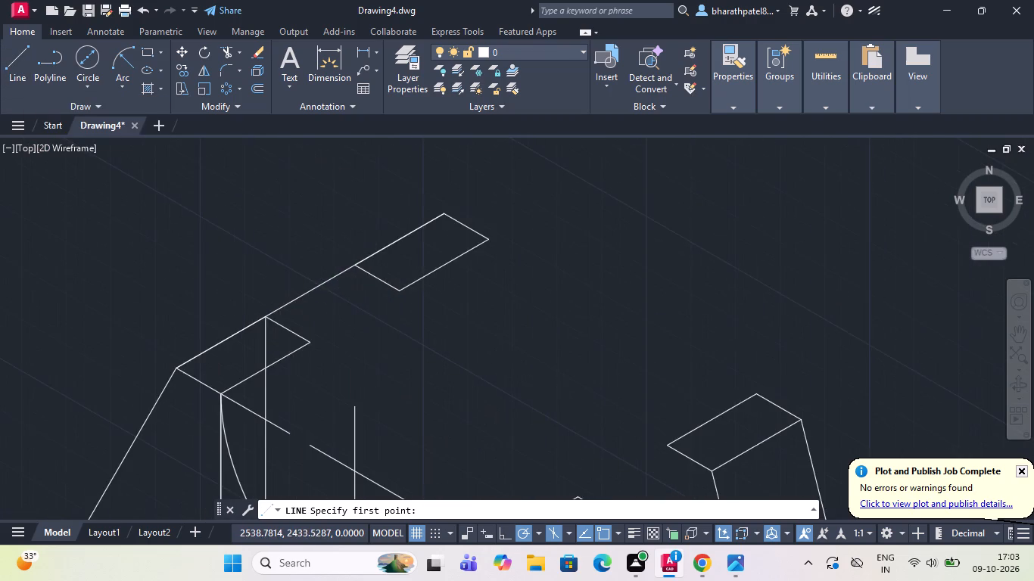
{"action": "double_click", "coordinate": [363, 244]}
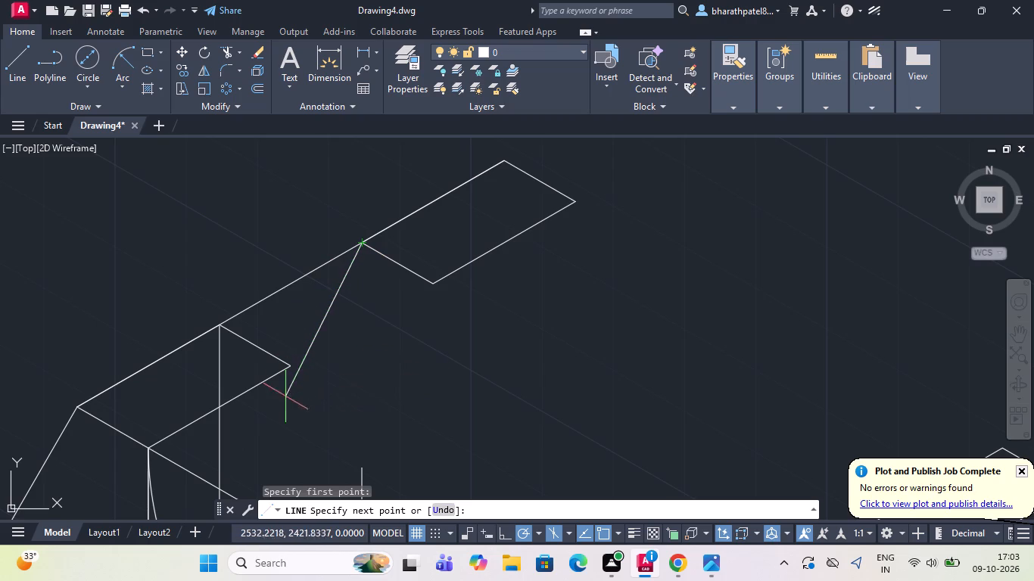
{"action": "double_click", "coordinate": [257, 436]}
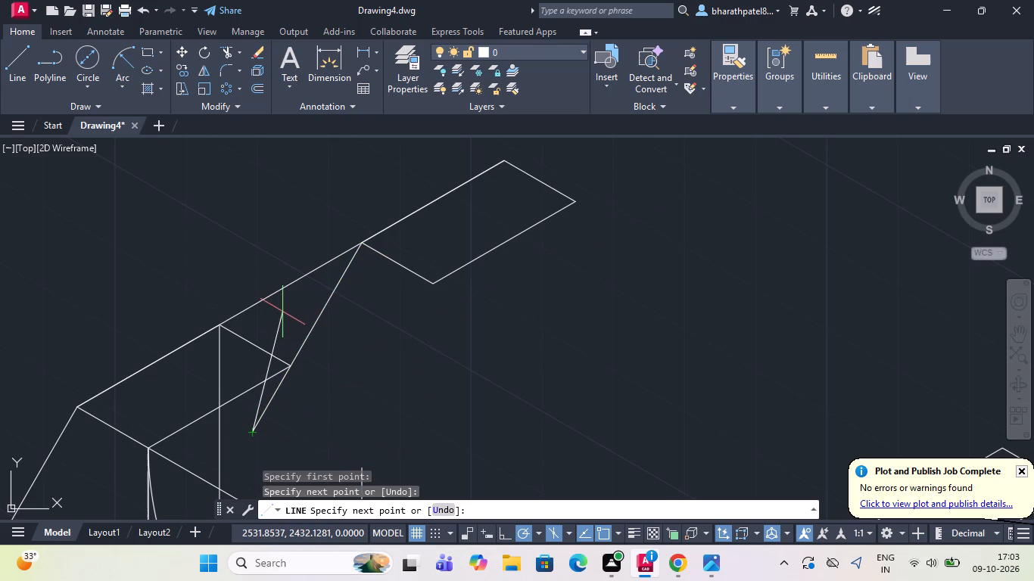
{"action": "key", "text": "Escape"}
Trim the new sloping line's end beyond the upright's top, and the 30° line between that top and the parallelogram.
{"action": "left_click", "coordinate": [225, 47]}
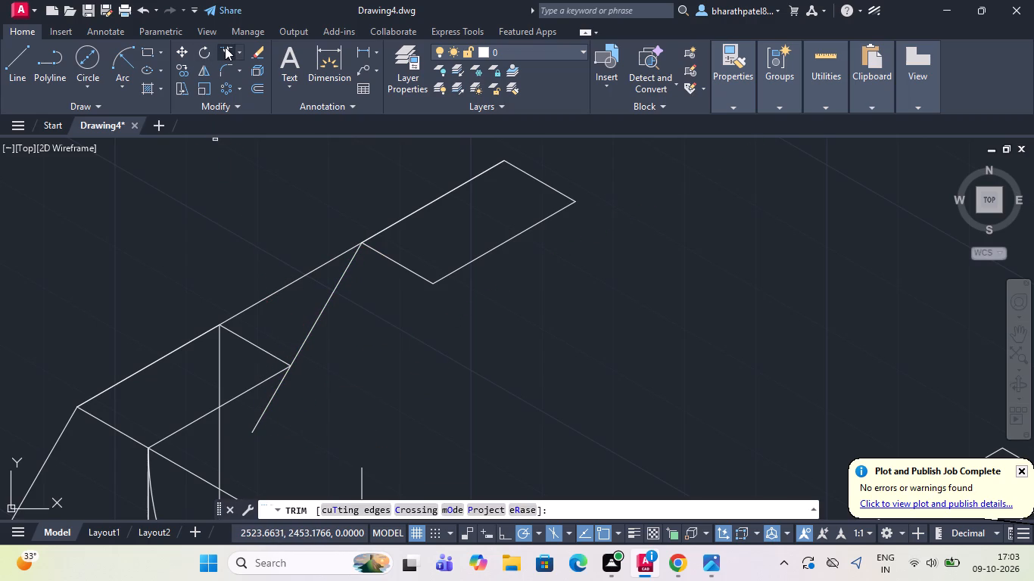
{"action": "left_click", "coordinate": [254, 415]}
{"action": "left_click", "coordinate": [276, 425]}
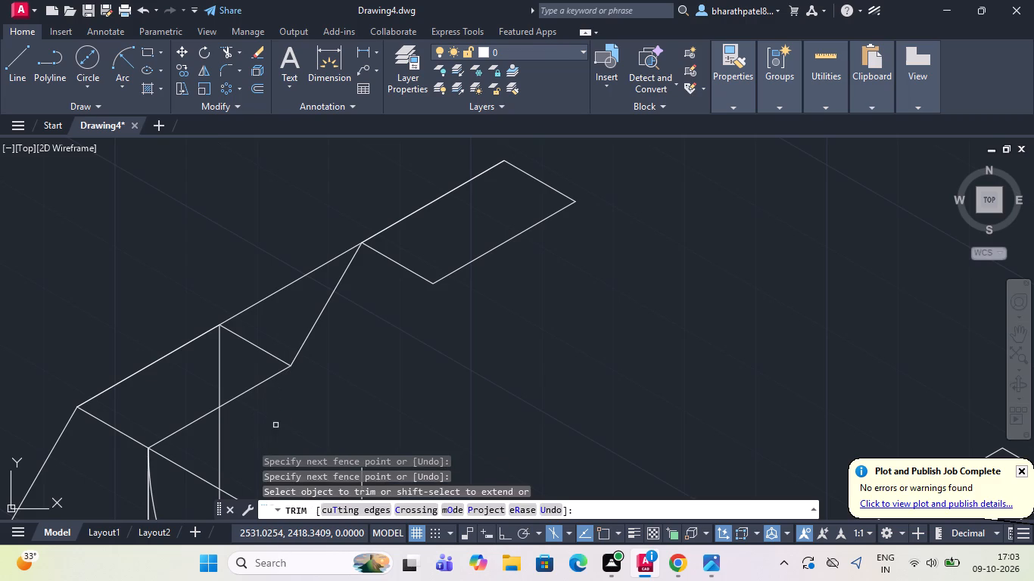
{"action": "left_click", "coordinate": [278, 278]}
{"action": "left_click", "coordinate": [284, 303]}
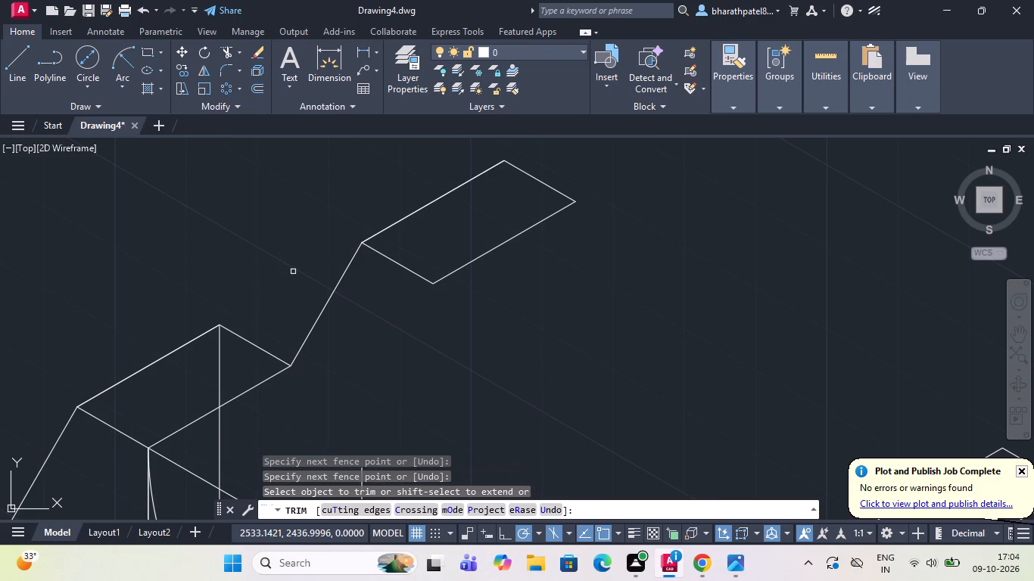
Trim away the detached slanted line floating above the block, including its remaining end piece.
{"action": "scroll", "coordinate": [293, 272], "scroll_direction": "down", "scroll_amount": 2}
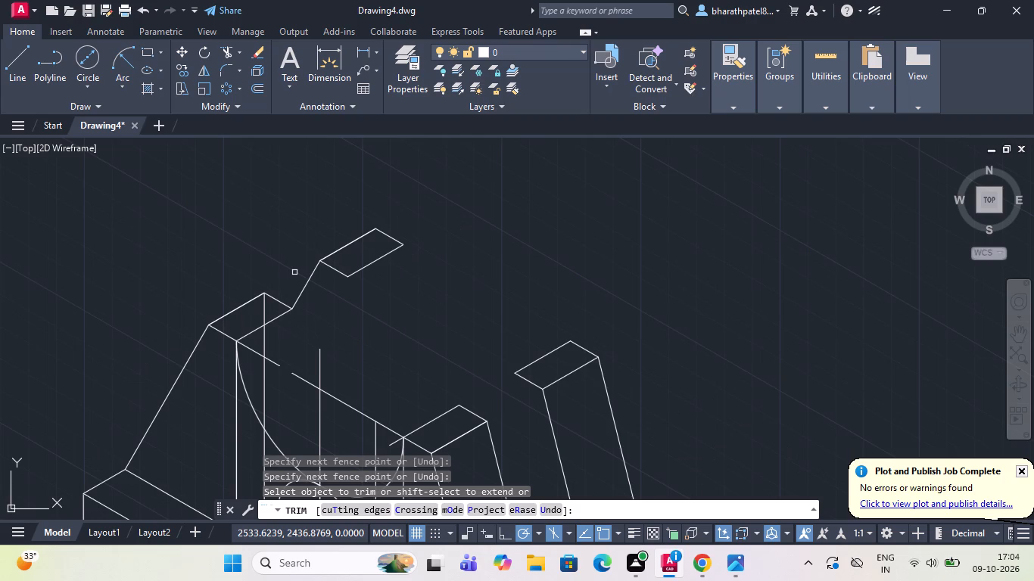
{"action": "scroll", "coordinate": [297, 273], "scroll_direction": "down", "scroll_amount": 2}
{"action": "scroll", "coordinate": [297, 273], "scroll_direction": "up", "scroll_amount": 1}
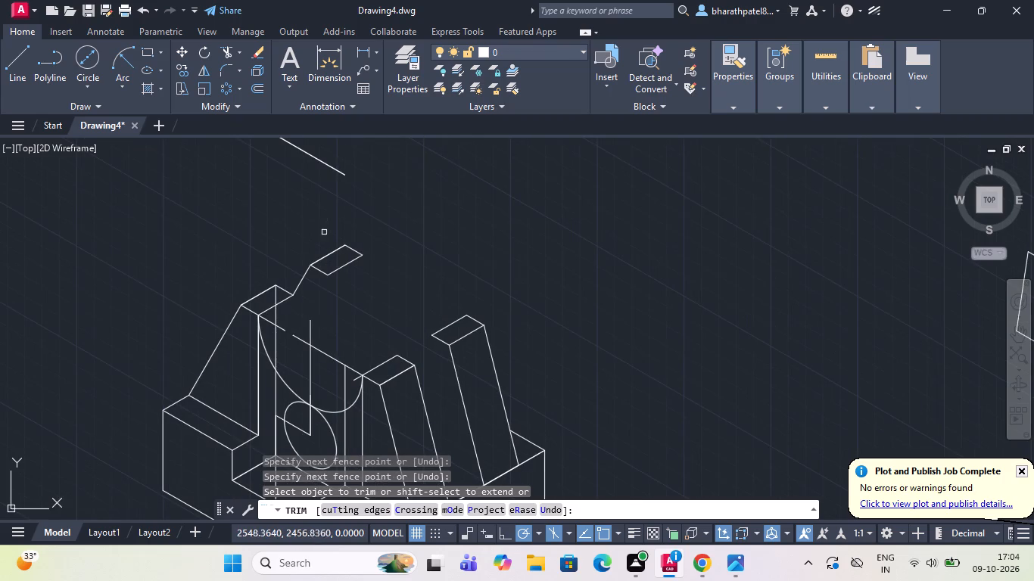
{"action": "left_click", "coordinate": [325, 162]}
{"action": "left_click", "coordinate": [335, 168]}
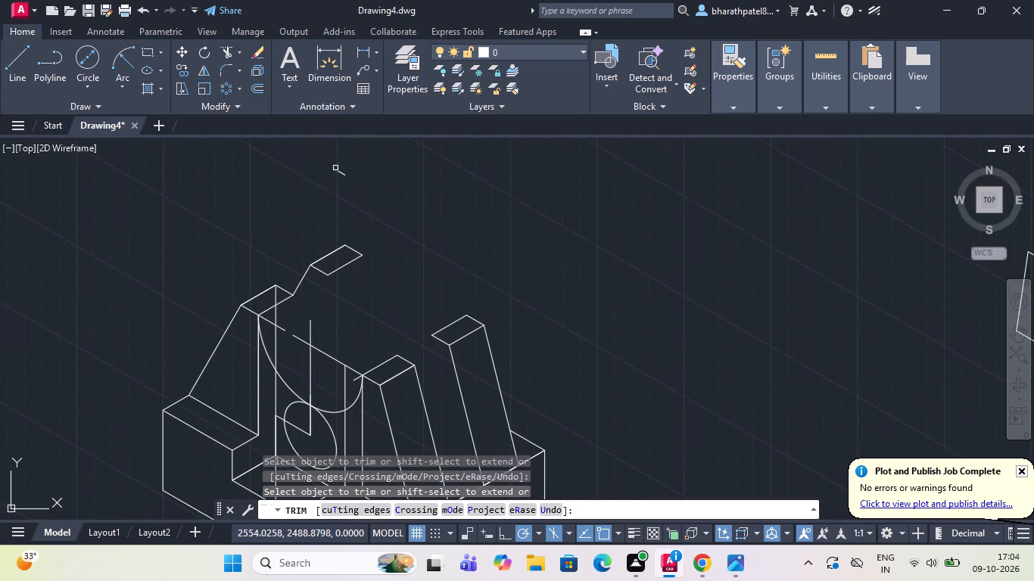
{"action": "left_click", "coordinate": [343, 176]}
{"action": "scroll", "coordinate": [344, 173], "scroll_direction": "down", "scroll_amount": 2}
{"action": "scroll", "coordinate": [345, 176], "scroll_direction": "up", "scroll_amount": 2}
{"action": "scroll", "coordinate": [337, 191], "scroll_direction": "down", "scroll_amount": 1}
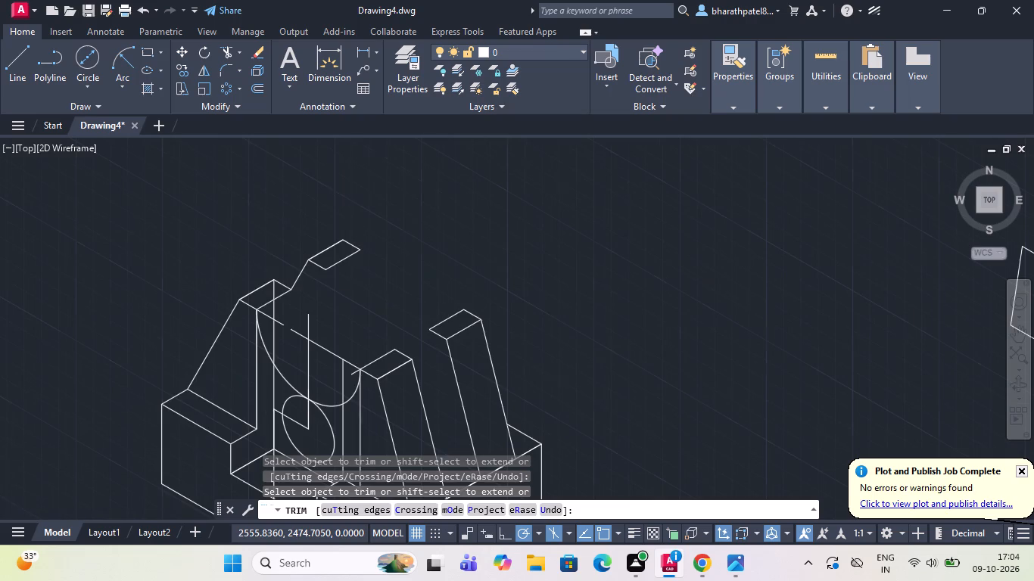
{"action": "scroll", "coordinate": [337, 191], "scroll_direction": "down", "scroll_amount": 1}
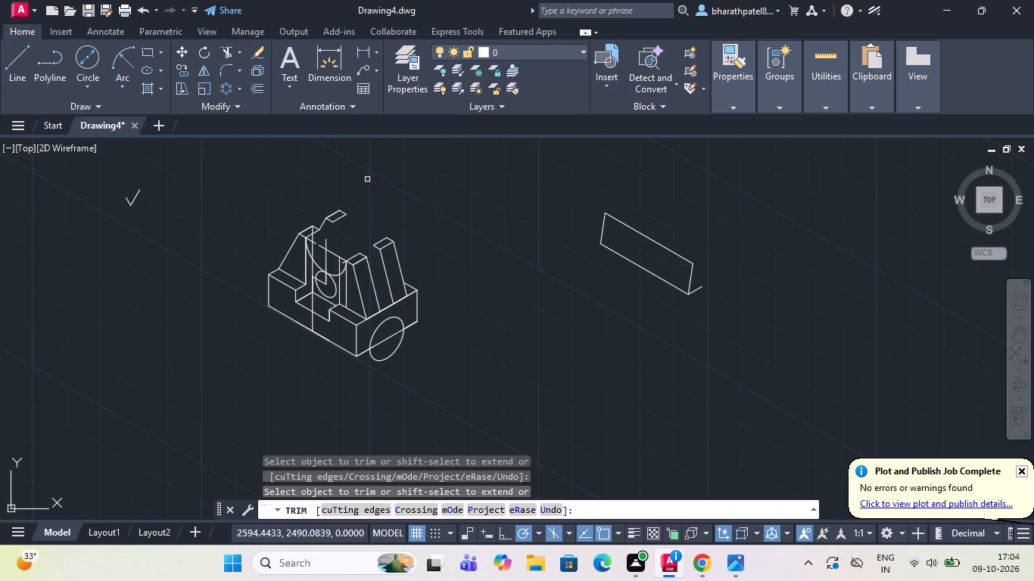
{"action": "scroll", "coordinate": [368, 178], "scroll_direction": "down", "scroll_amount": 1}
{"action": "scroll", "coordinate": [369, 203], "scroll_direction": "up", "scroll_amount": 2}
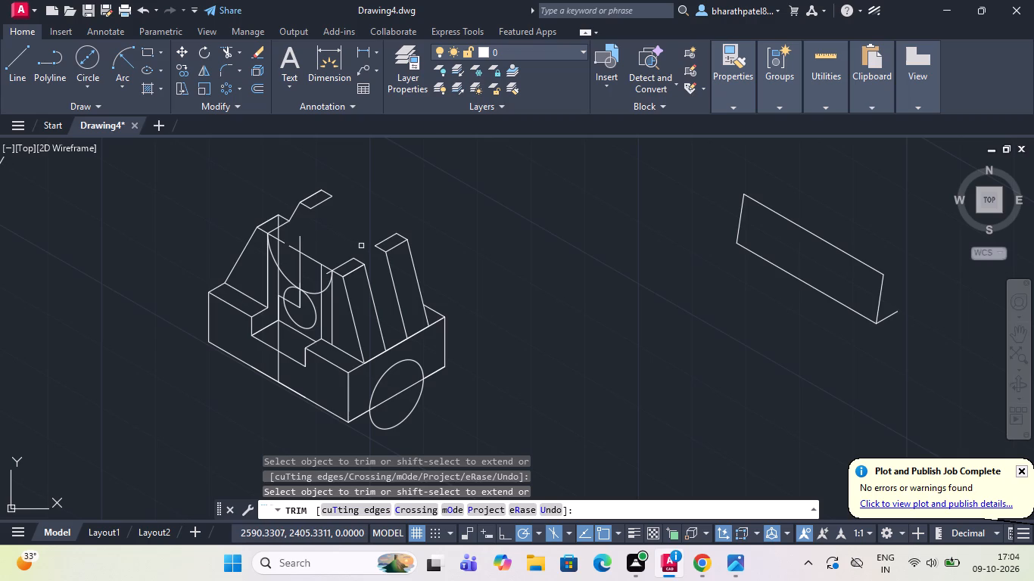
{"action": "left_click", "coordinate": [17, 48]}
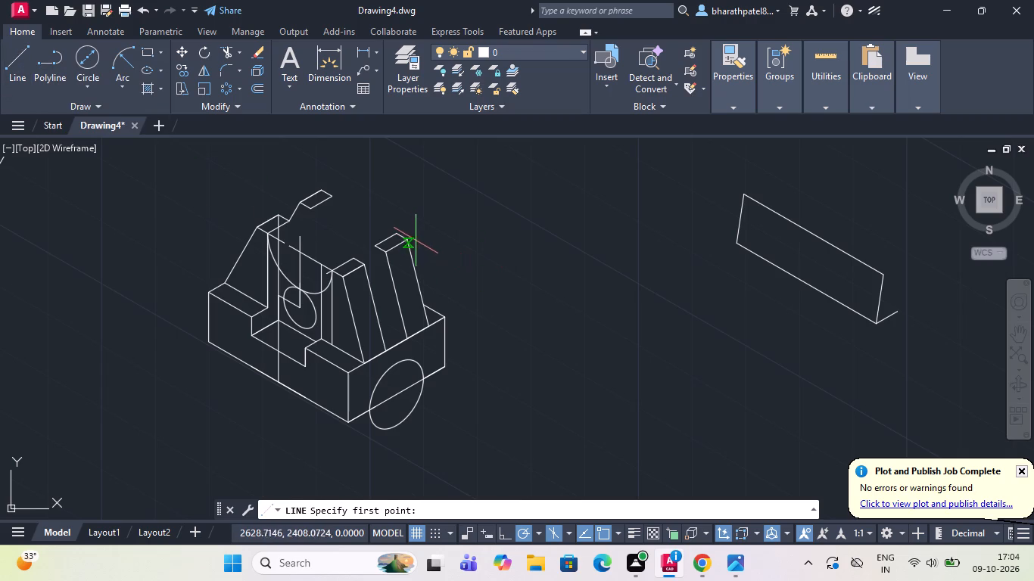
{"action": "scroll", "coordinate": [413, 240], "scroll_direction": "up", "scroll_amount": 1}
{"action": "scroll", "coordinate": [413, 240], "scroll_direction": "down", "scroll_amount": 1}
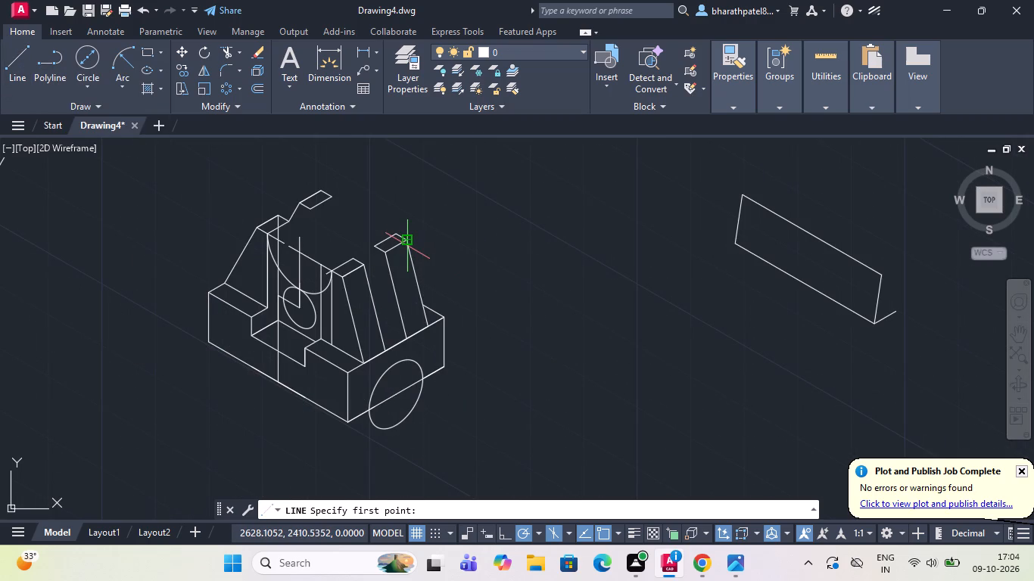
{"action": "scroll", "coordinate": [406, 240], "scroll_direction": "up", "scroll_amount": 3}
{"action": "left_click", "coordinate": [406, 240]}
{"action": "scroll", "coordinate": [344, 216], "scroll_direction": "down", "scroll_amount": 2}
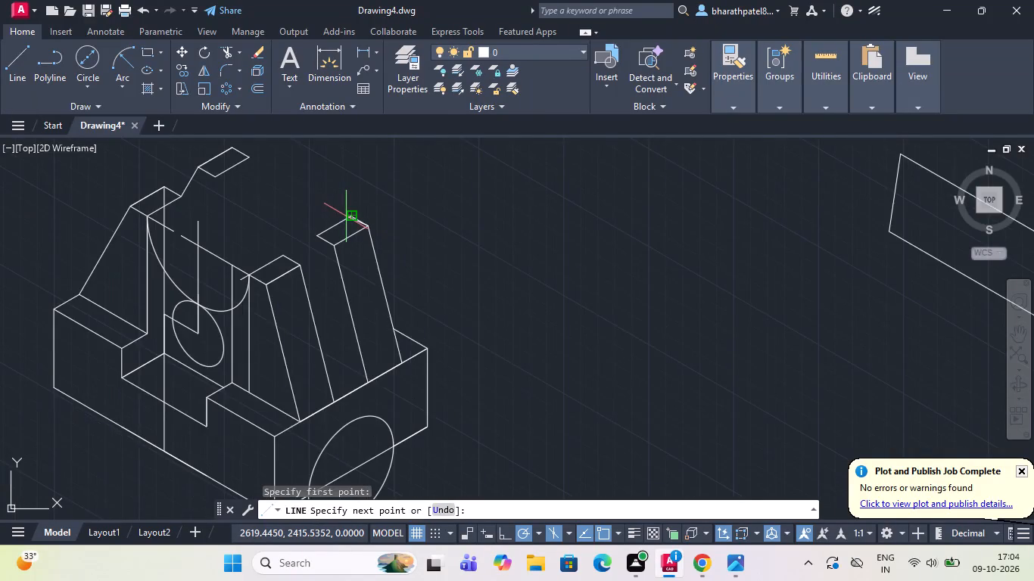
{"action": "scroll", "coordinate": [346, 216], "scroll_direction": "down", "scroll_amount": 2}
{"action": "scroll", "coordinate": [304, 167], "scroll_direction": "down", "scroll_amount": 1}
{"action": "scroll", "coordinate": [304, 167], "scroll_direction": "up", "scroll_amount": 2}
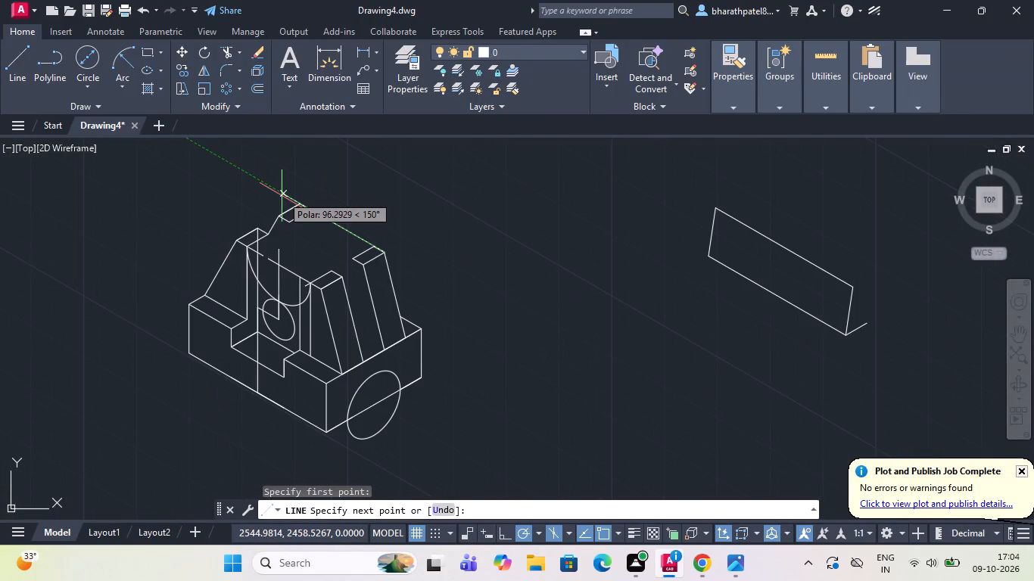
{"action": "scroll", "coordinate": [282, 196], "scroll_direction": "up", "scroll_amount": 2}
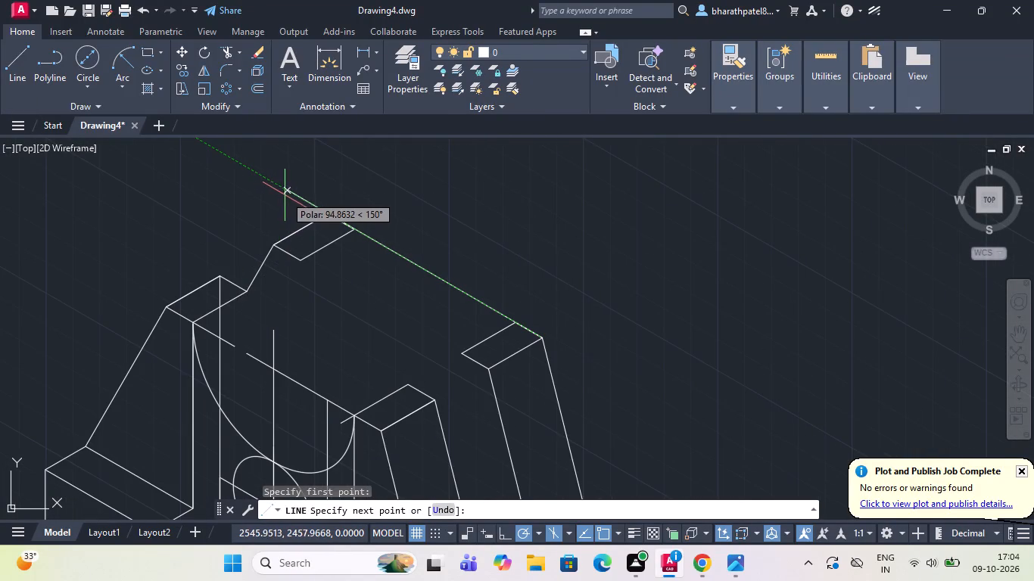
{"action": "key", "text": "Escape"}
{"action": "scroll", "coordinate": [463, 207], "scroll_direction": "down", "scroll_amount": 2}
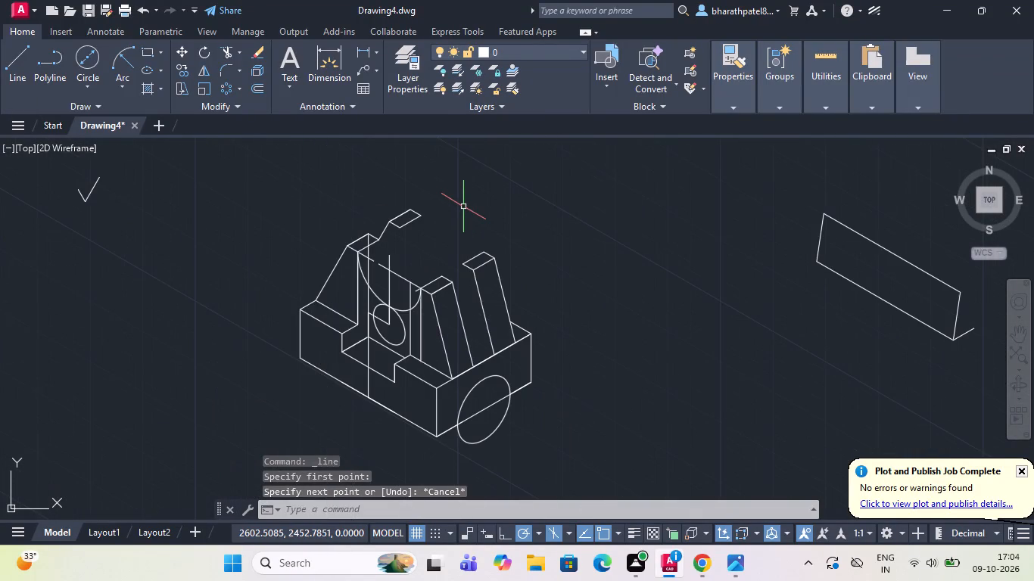
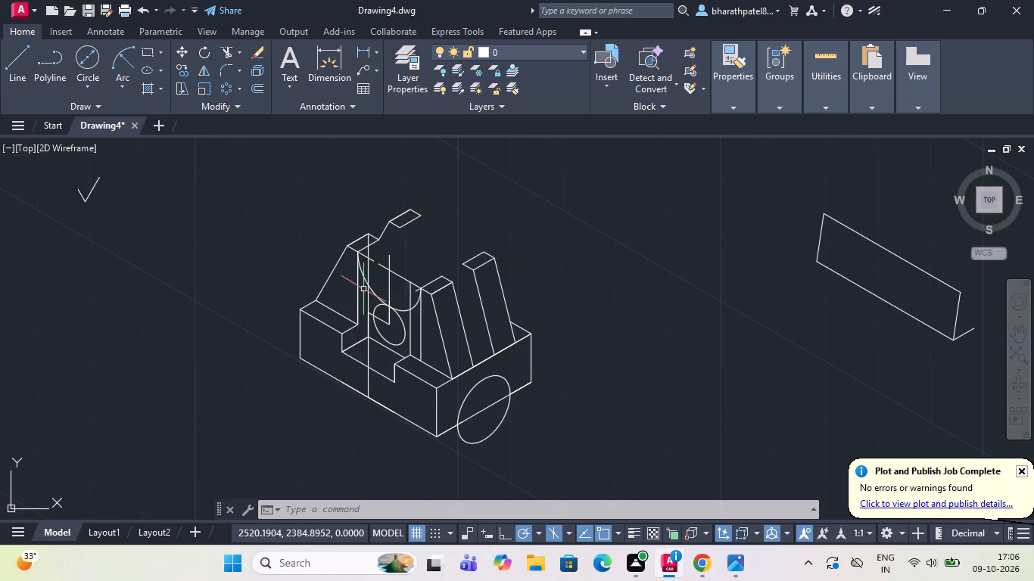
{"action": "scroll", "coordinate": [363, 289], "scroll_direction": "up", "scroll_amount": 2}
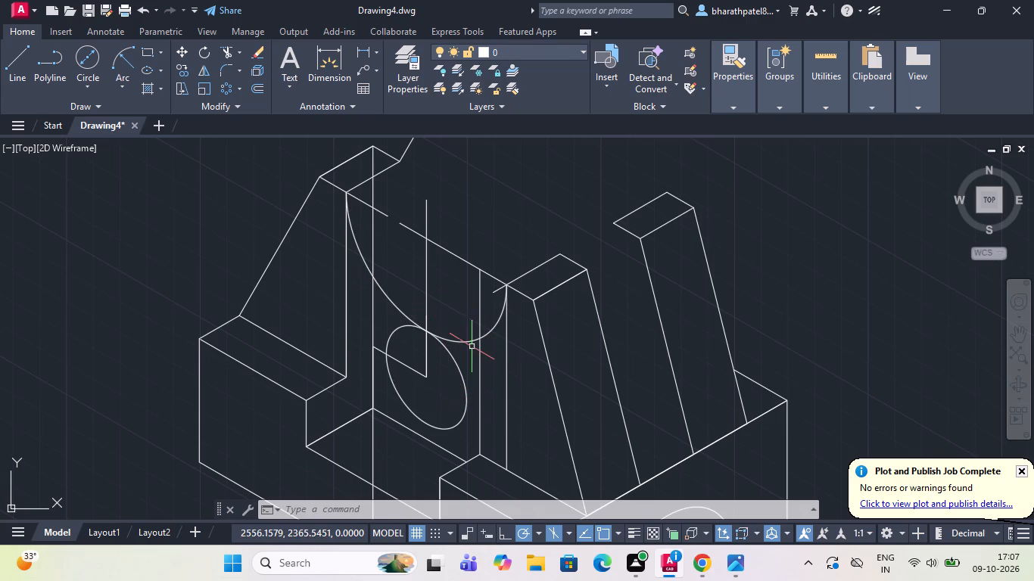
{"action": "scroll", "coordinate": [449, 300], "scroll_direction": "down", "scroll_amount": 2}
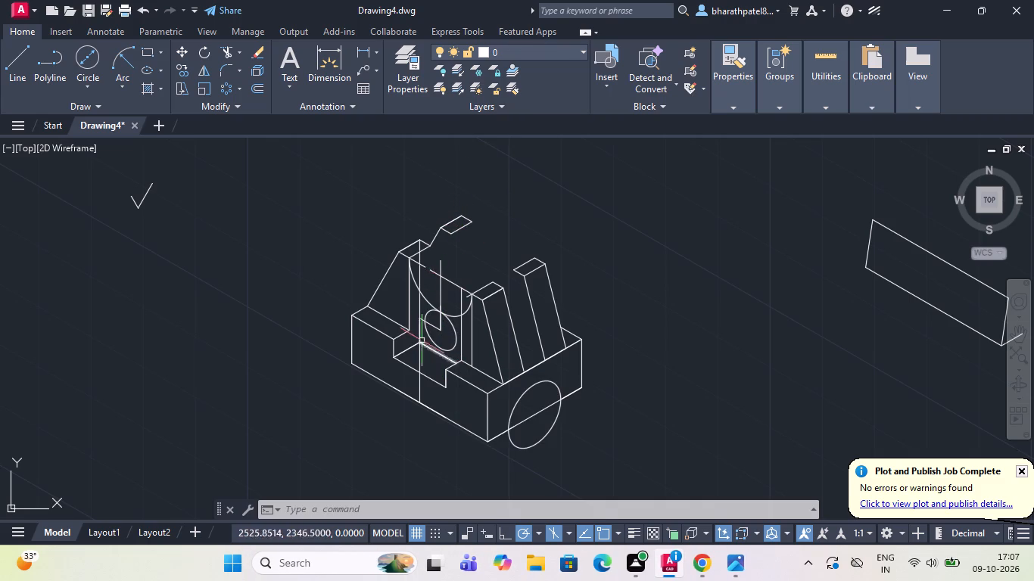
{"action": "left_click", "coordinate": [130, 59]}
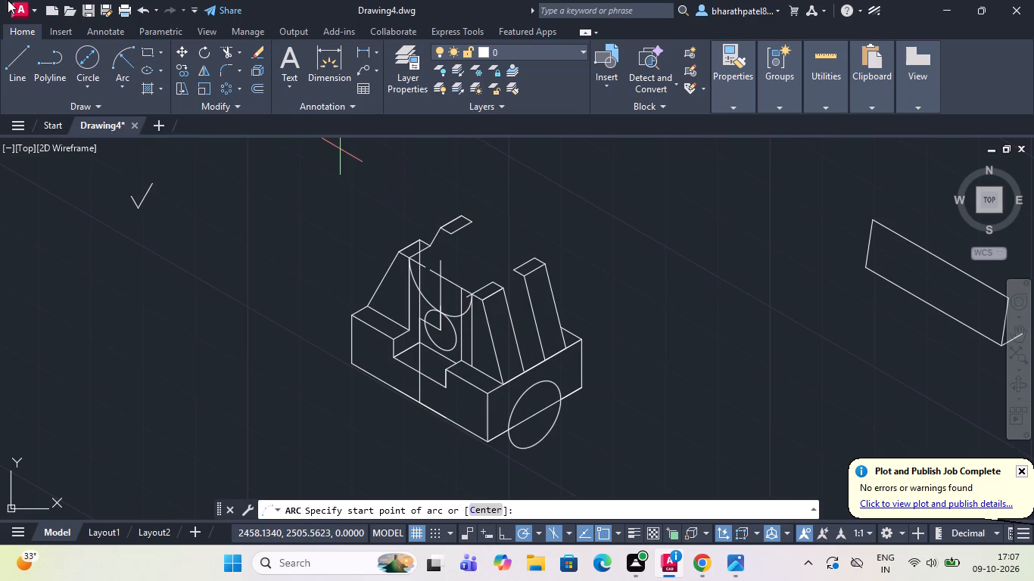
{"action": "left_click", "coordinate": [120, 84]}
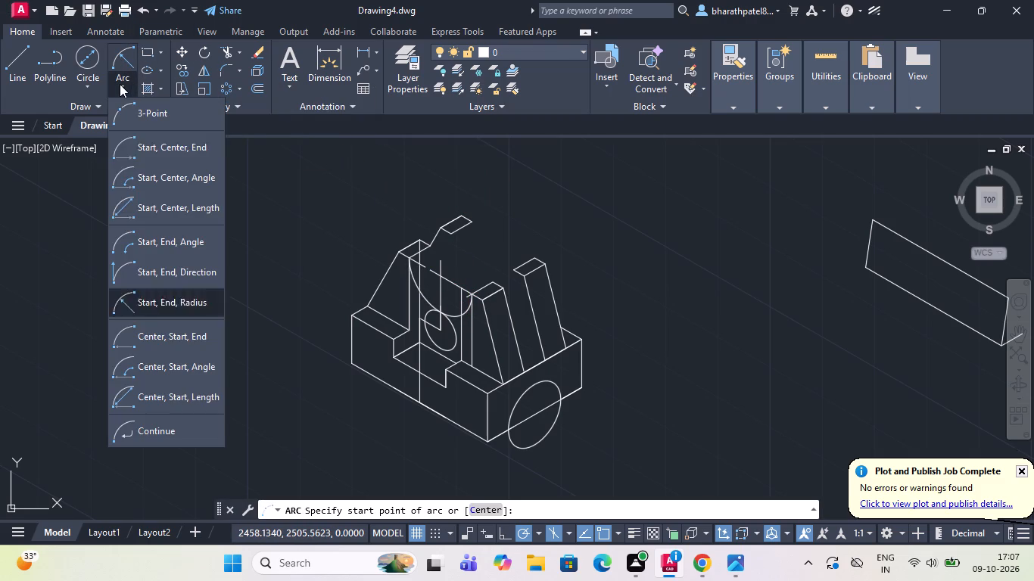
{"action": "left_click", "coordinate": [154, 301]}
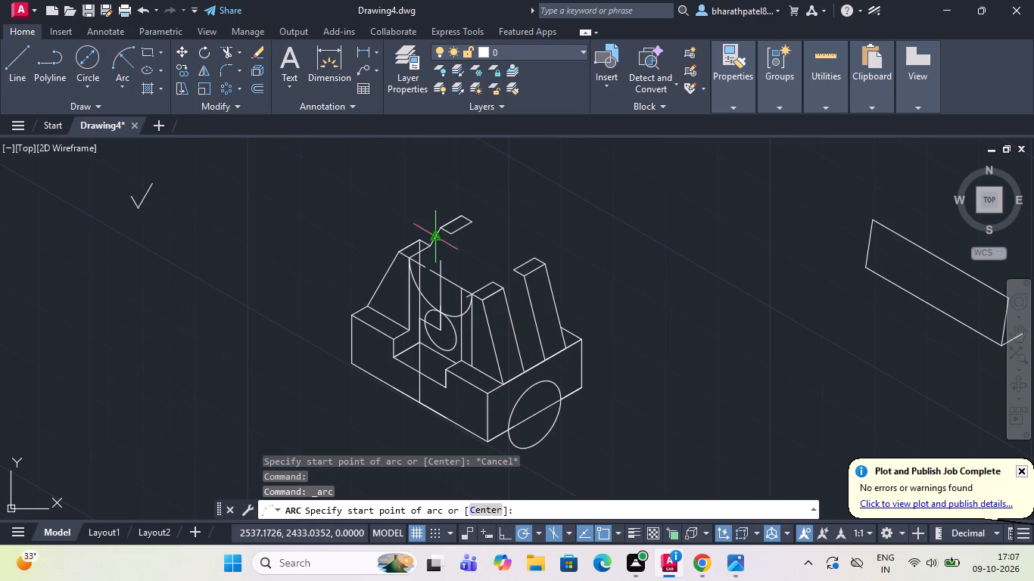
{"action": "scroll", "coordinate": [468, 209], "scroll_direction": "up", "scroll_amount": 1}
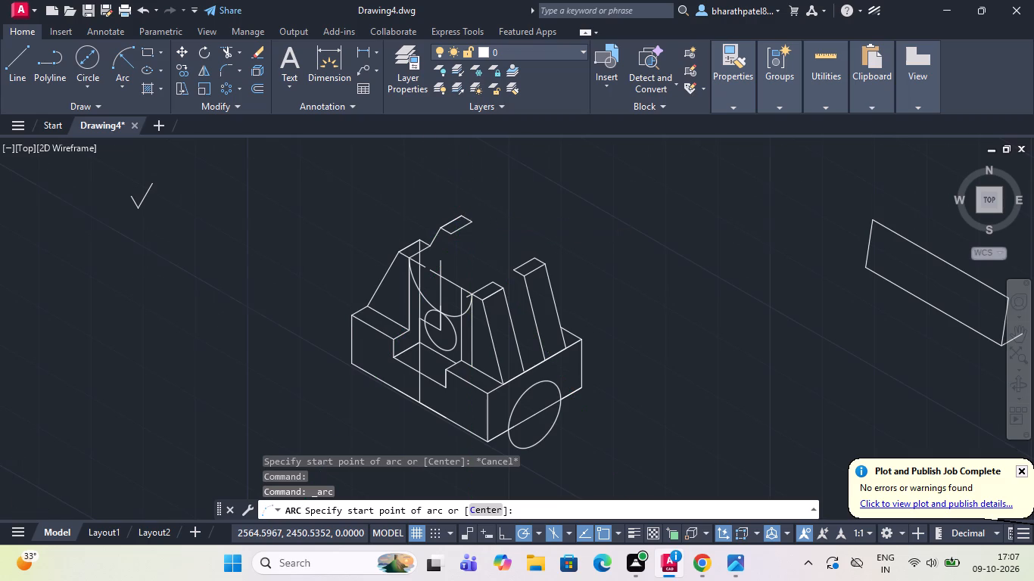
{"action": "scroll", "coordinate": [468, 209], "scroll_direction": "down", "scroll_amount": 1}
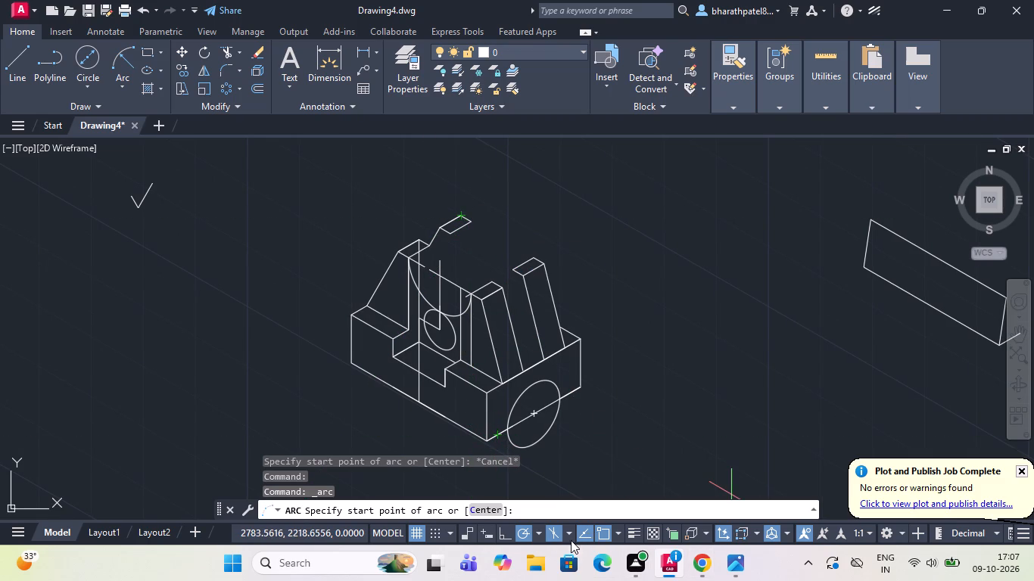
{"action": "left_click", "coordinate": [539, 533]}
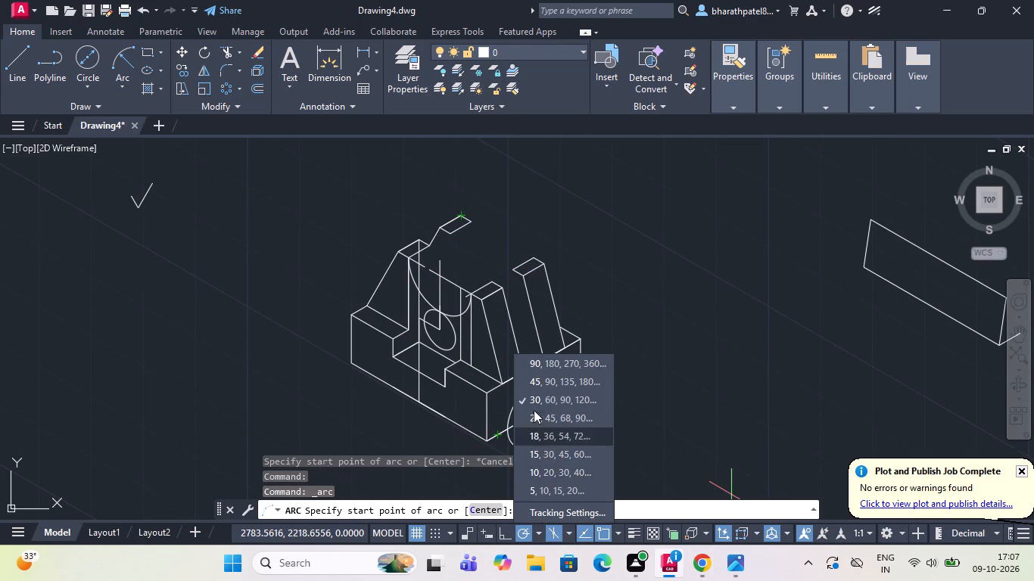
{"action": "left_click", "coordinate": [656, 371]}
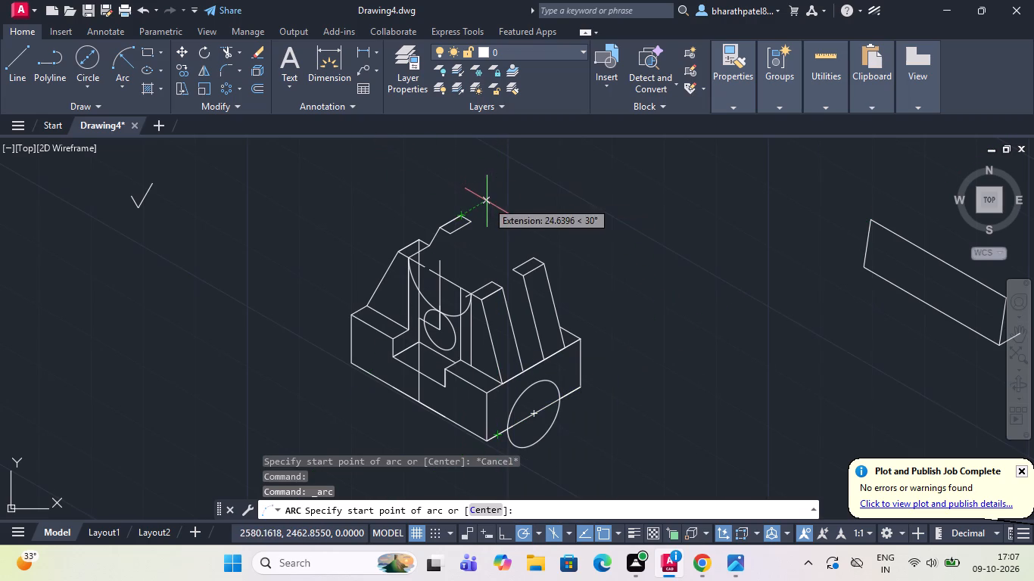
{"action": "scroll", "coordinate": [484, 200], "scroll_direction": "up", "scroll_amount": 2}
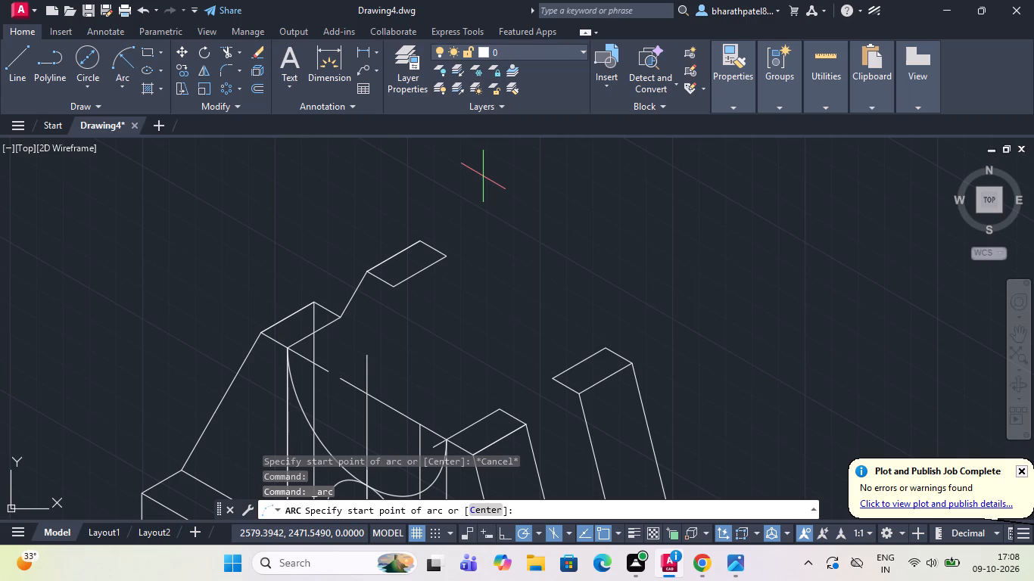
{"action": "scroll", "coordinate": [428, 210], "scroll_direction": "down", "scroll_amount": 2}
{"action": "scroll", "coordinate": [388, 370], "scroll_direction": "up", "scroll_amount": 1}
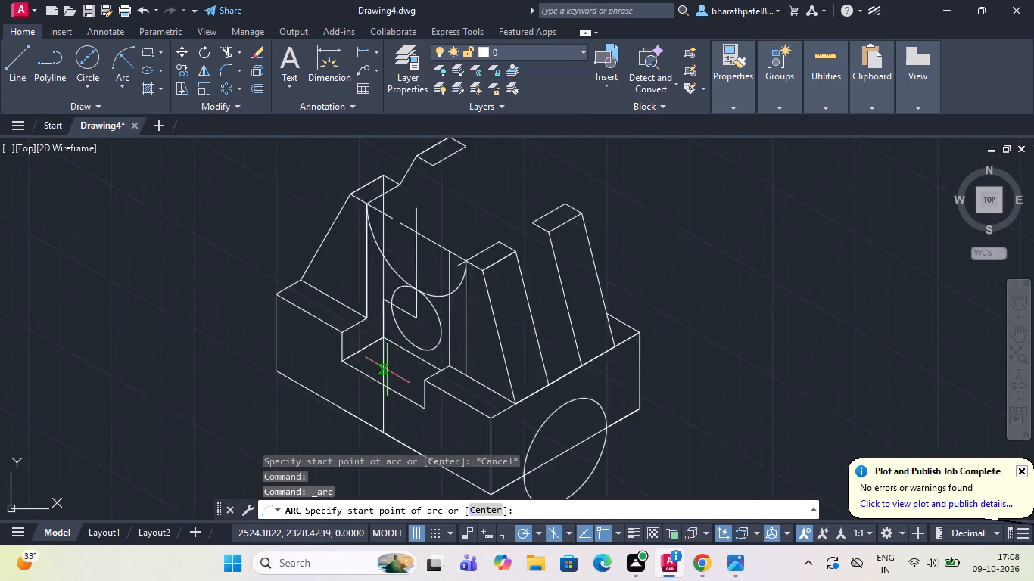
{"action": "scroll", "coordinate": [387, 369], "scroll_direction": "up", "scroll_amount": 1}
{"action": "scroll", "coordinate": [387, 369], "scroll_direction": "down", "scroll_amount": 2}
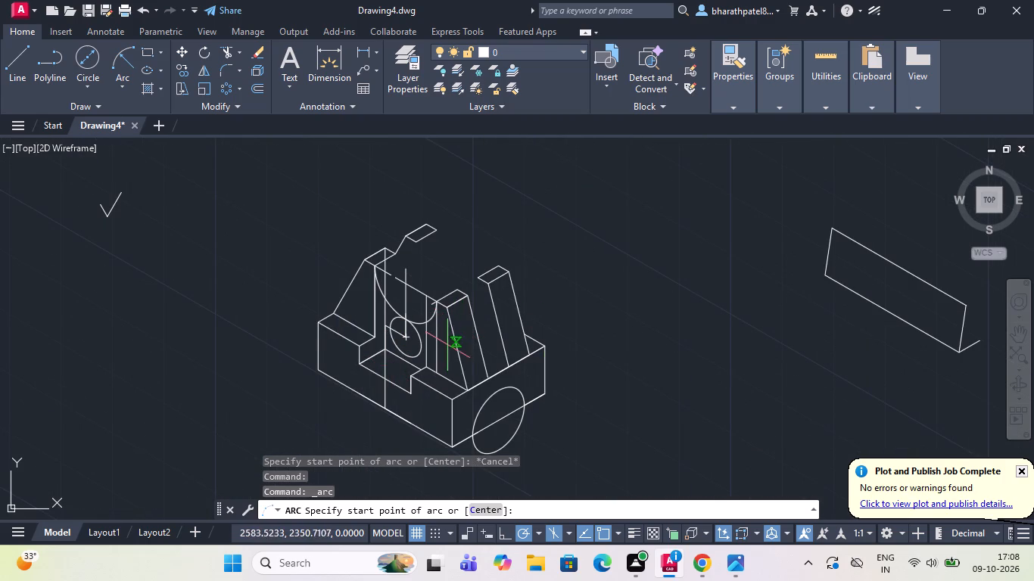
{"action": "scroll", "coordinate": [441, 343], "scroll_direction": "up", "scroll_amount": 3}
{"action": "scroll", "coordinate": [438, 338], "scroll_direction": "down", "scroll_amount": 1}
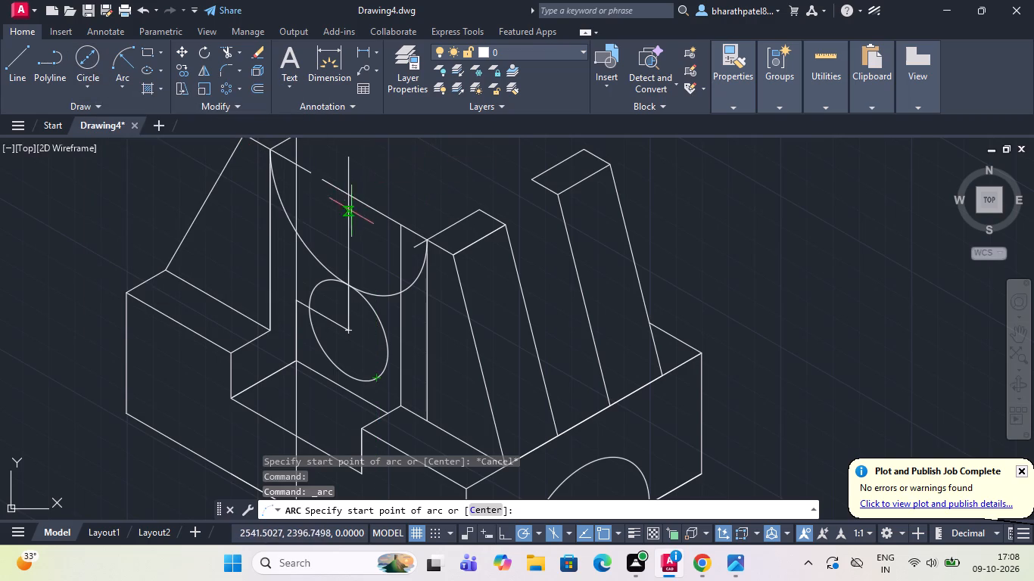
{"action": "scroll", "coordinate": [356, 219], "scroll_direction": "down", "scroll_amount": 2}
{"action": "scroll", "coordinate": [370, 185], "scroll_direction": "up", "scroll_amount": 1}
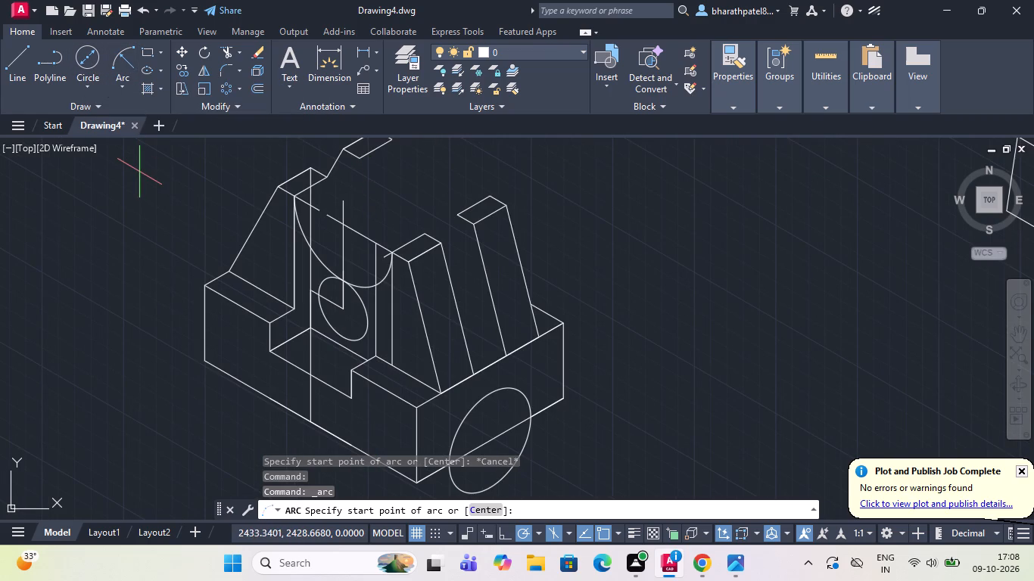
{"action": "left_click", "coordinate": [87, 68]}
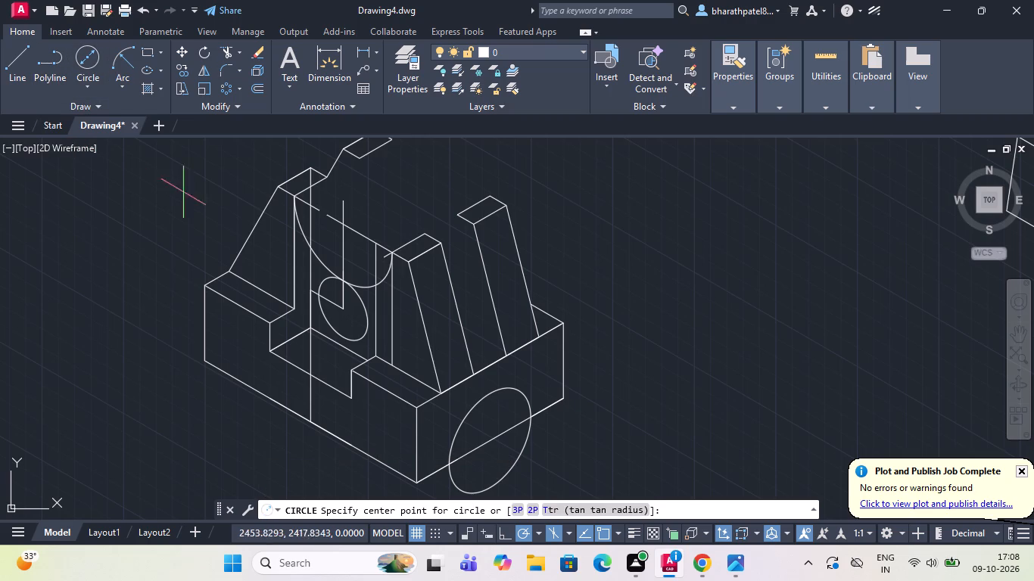
Draw a line joining the back inner corners of the two rear uprights' top faces.
{"action": "left_click", "coordinate": [22, 68]}
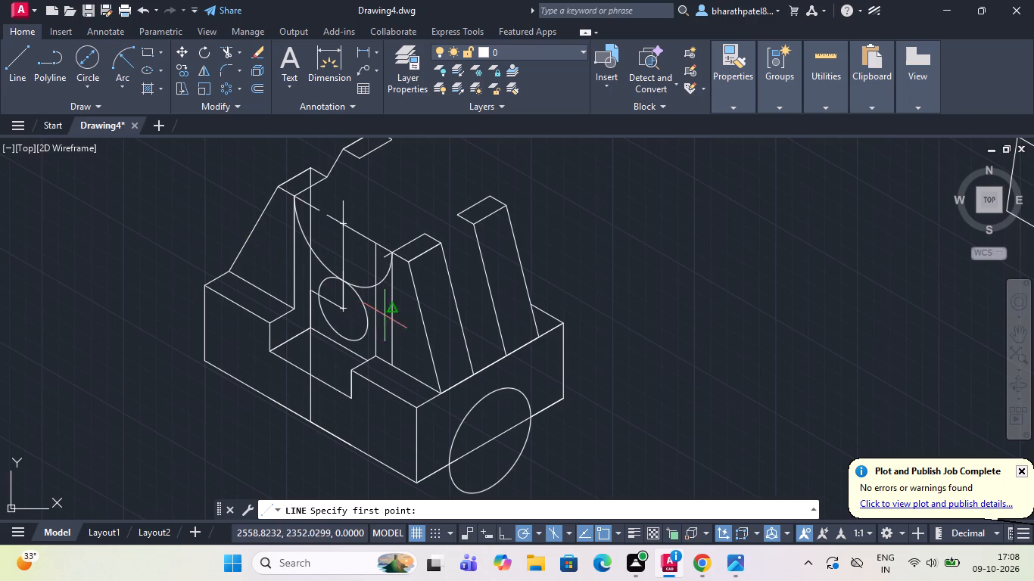
{"action": "scroll", "coordinate": [383, 299], "scroll_direction": "down", "scroll_amount": 1}
{"action": "scroll", "coordinate": [416, 208], "scroll_direction": "up", "scroll_amount": 1}
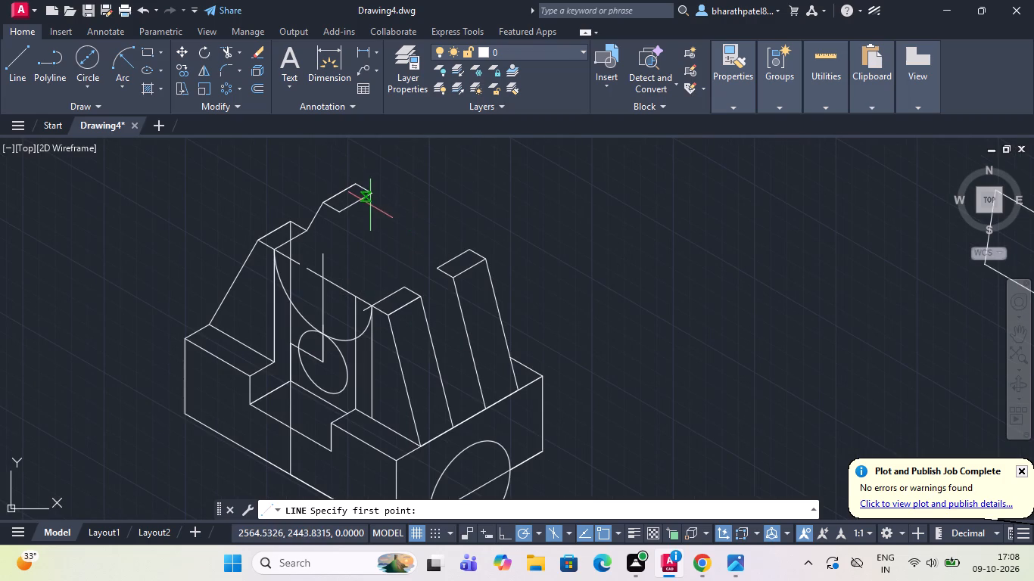
{"action": "left_click_drag", "start_coordinate": [376, 195], "coordinate": [384, 197]}
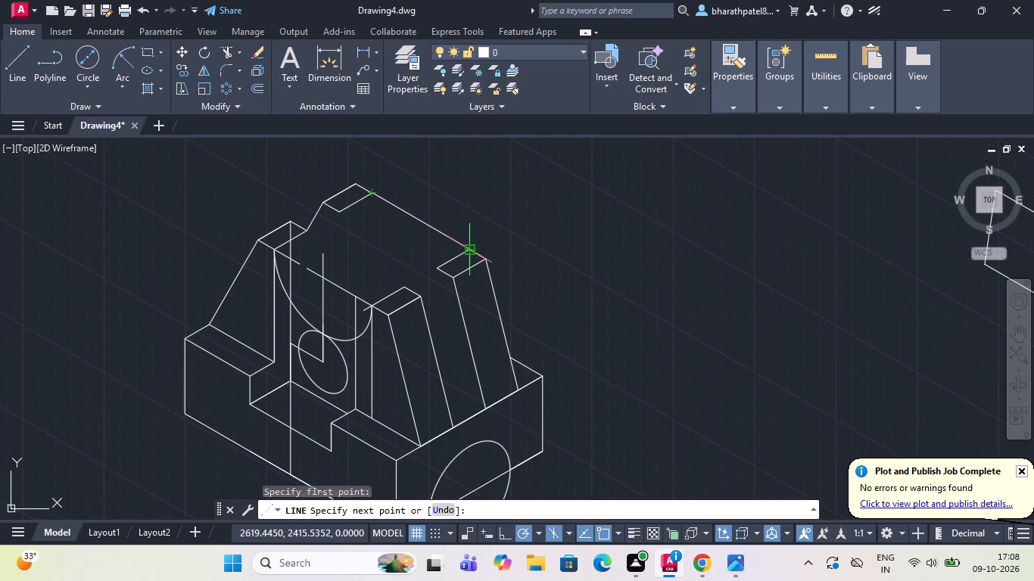
{"action": "scroll", "coordinate": [466, 244], "scroll_direction": "up", "scroll_amount": 3}
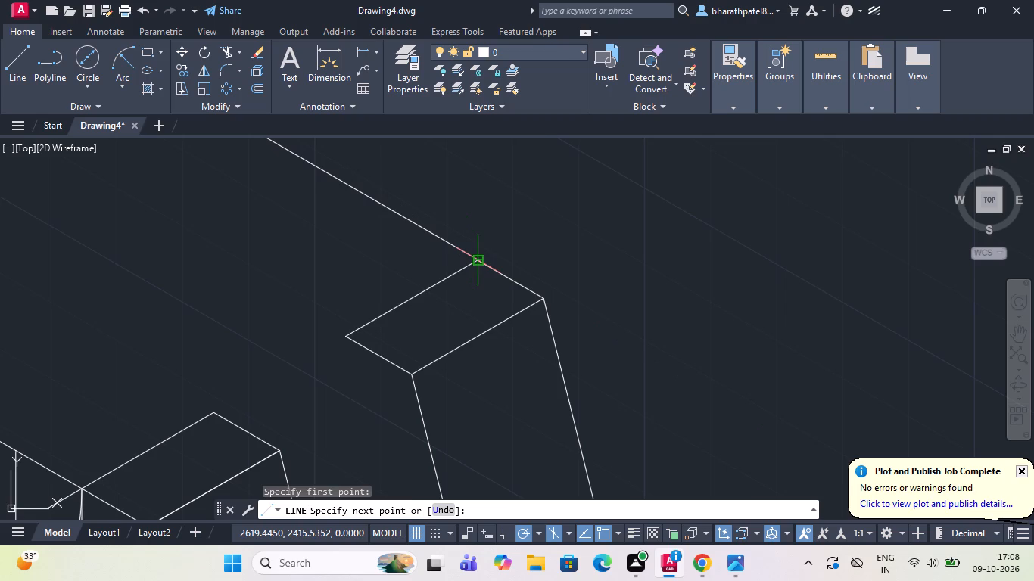
{"action": "left_click", "coordinate": [473, 265]}
{"action": "key", "text": "Escape"}
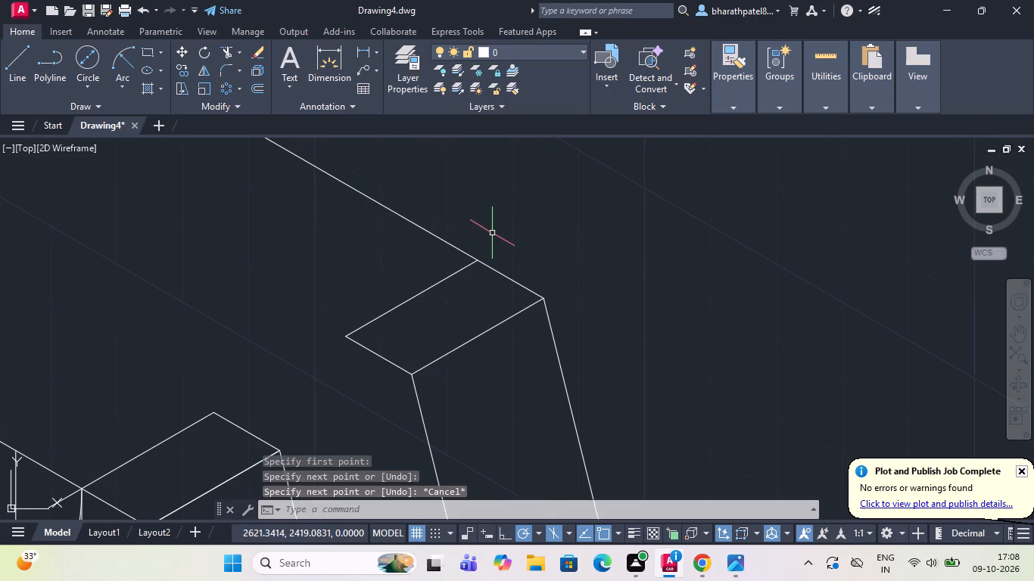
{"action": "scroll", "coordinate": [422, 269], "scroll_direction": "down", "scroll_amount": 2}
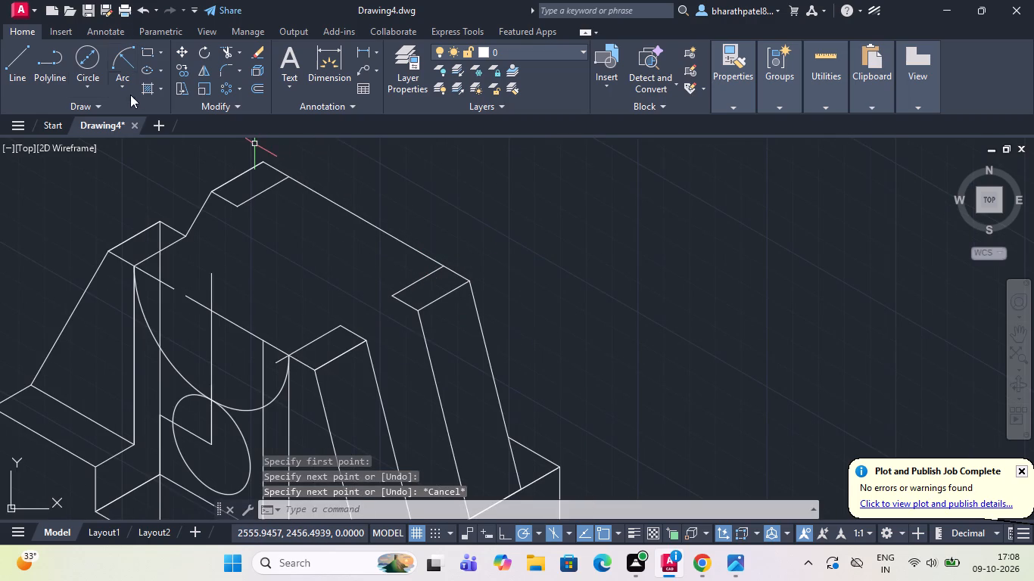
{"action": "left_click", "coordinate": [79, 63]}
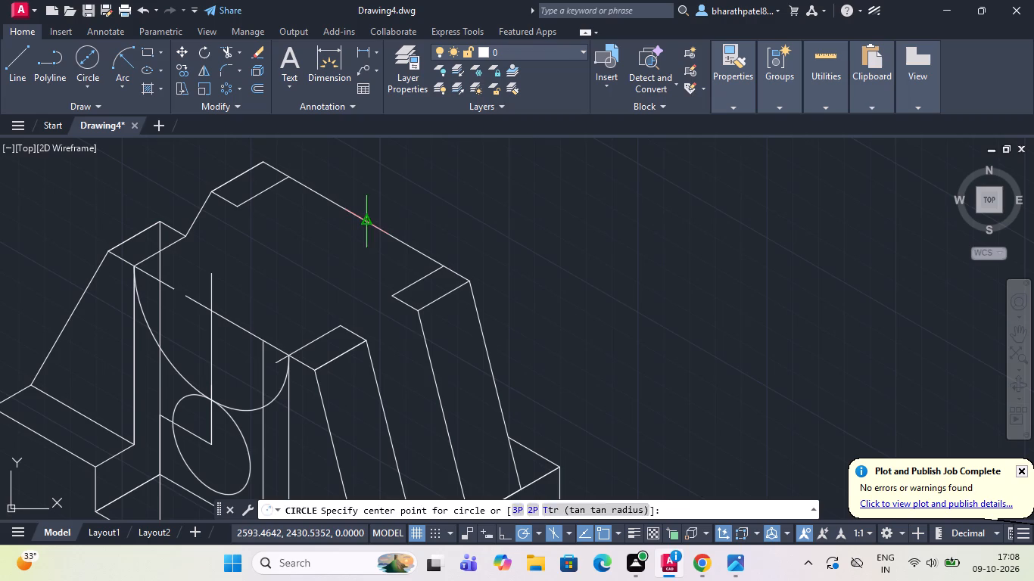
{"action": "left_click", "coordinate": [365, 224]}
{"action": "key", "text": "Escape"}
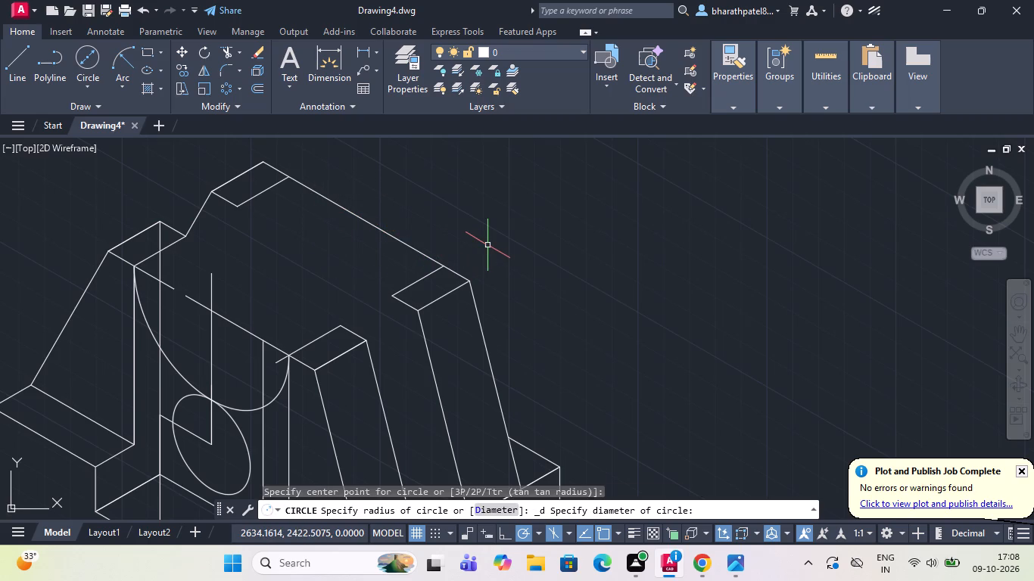
Draw an isocircle of radius 30 centred on the midpoint of the line joining the two rear uprights.
{"action": "type", "text": "el"}
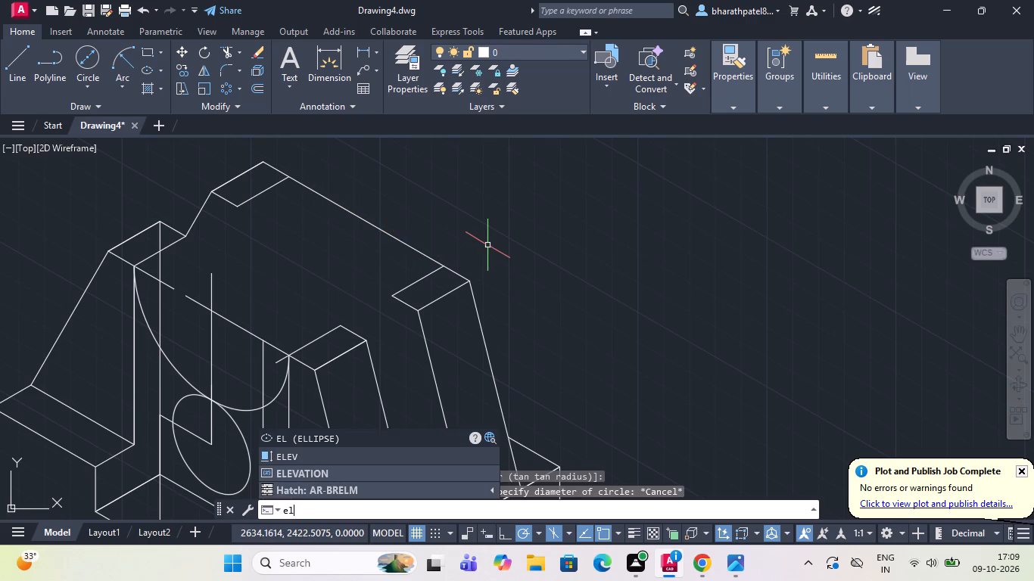
{"action": "key", "text": "Return"}
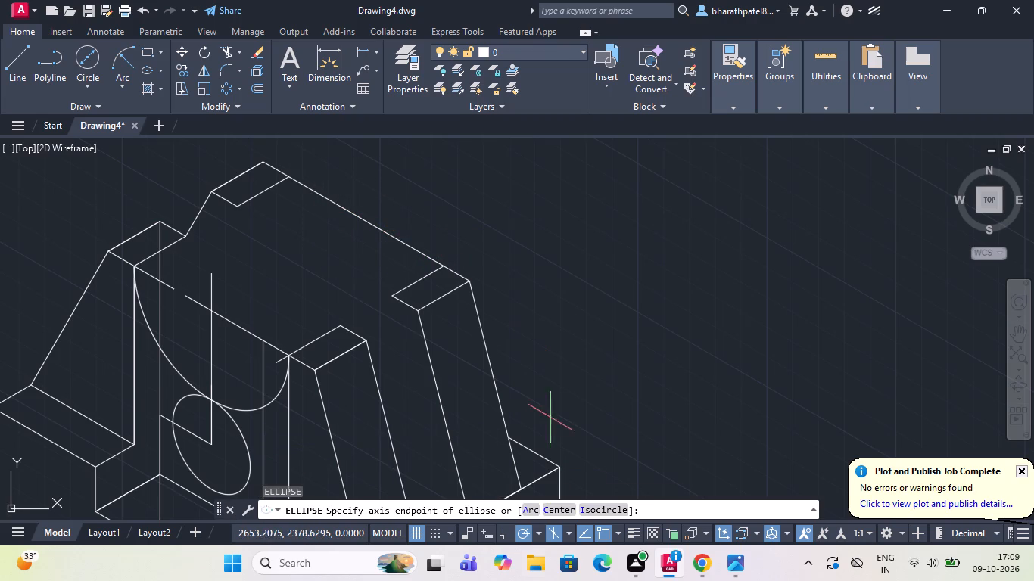
{"action": "left_click", "coordinate": [610, 513]}
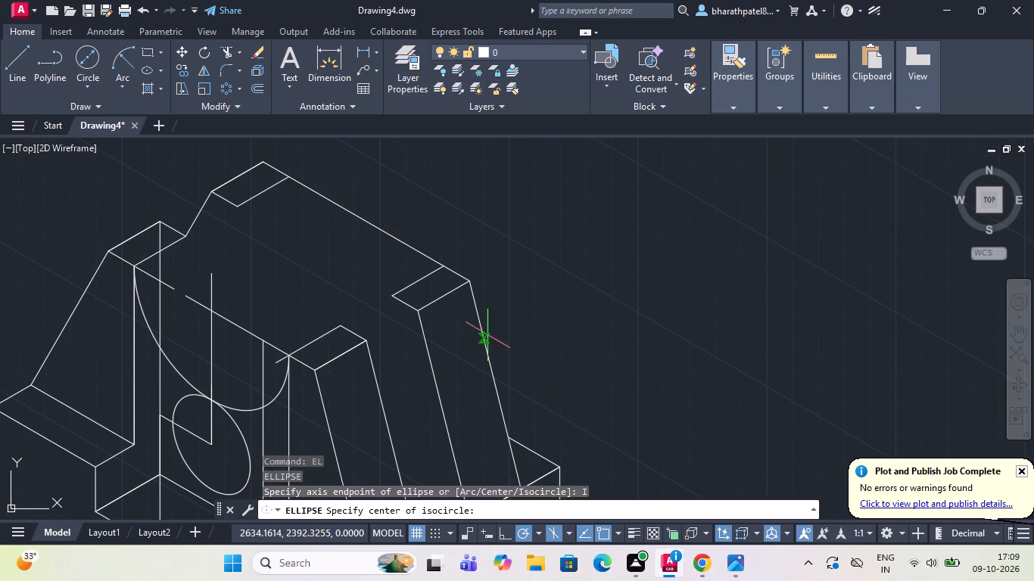
{"action": "double_click", "coordinate": [363, 218]}
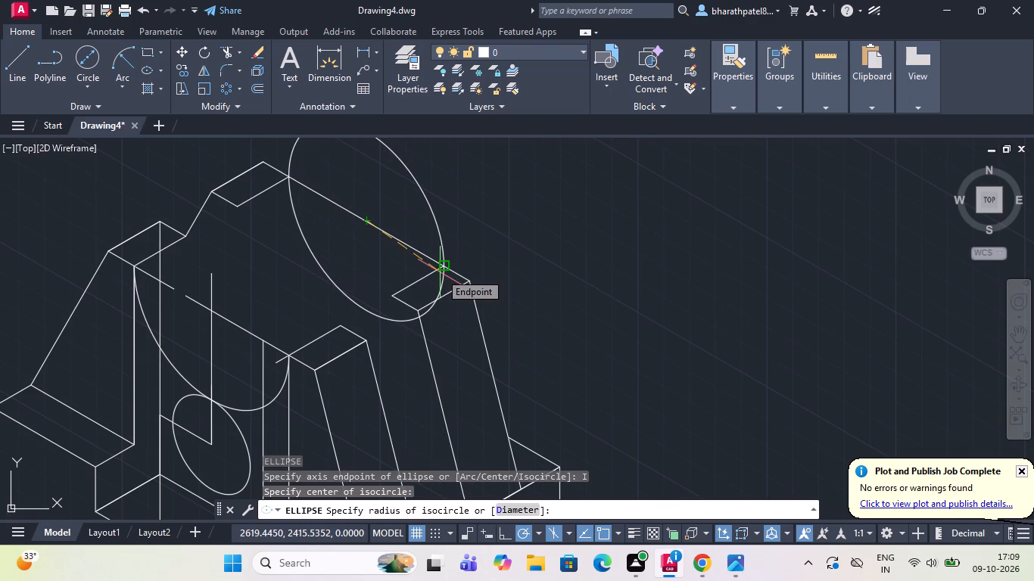
{"action": "type", "text": "30"}
{"action": "key", "text": "Return"}
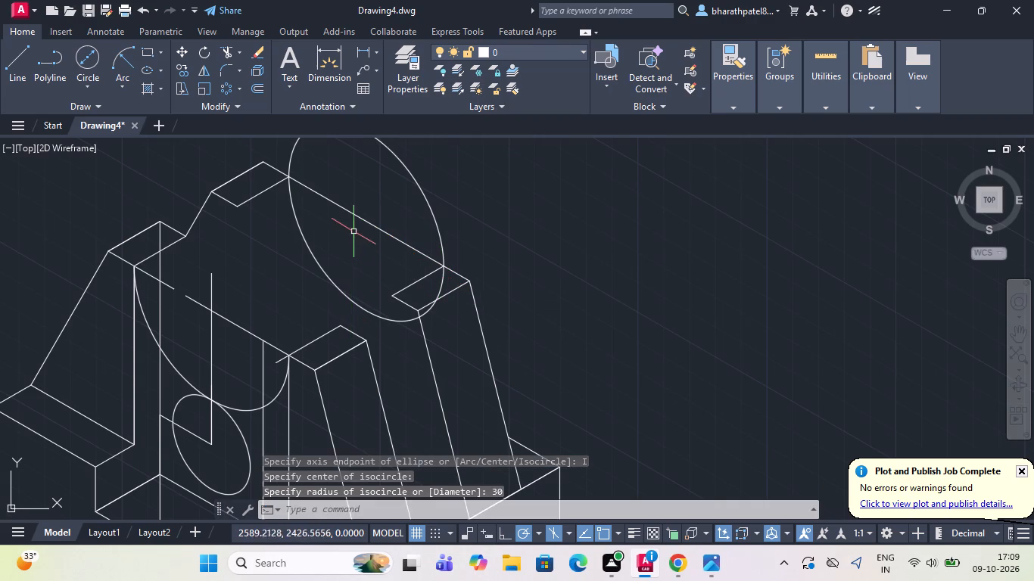
Trim off the isocircle's upper half and the lower portions that overlap the right rear upright, keeping the lower arc between the uprights.
{"action": "left_click", "coordinate": [232, 51]}
{"action": "left_click_drag", "start_coordinate": [423, 166], "coordinate": [384, 182]}
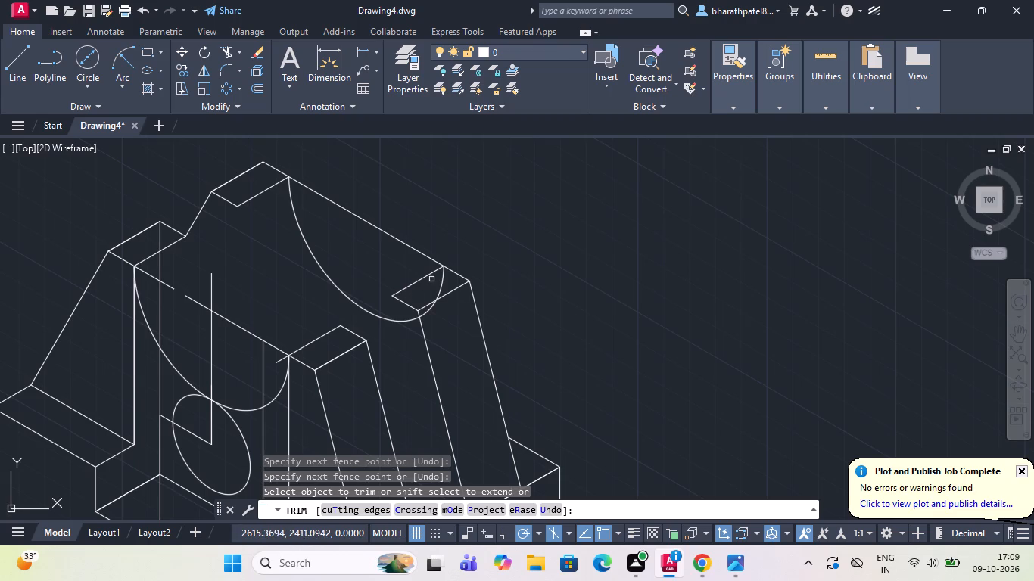
{"action": "left_click", "coordinate": [450, 282]}
{"action": "left_click", "coordinate": [431, 291]}
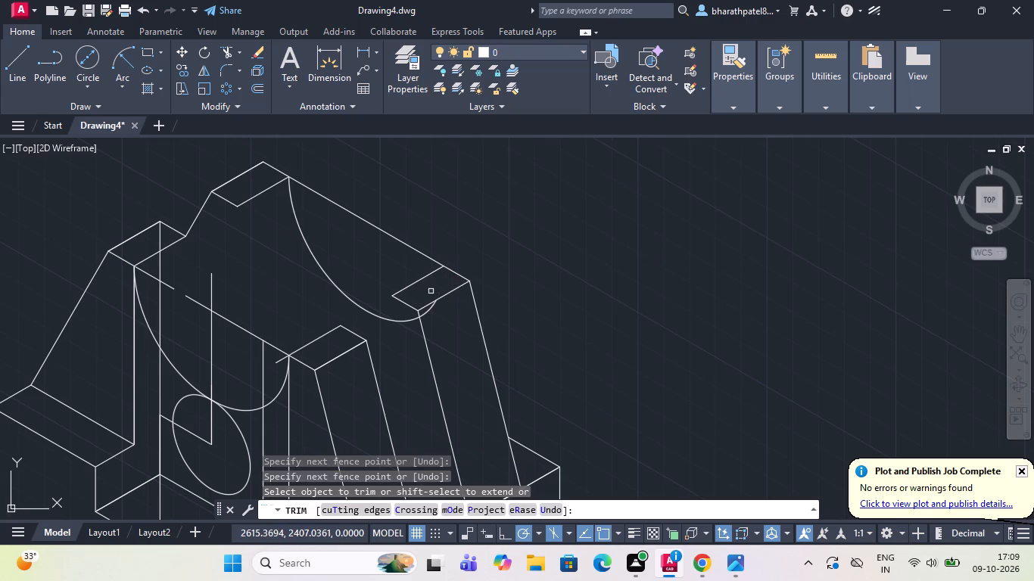
{"action": "left_click", "coordinate": [430, 311]}
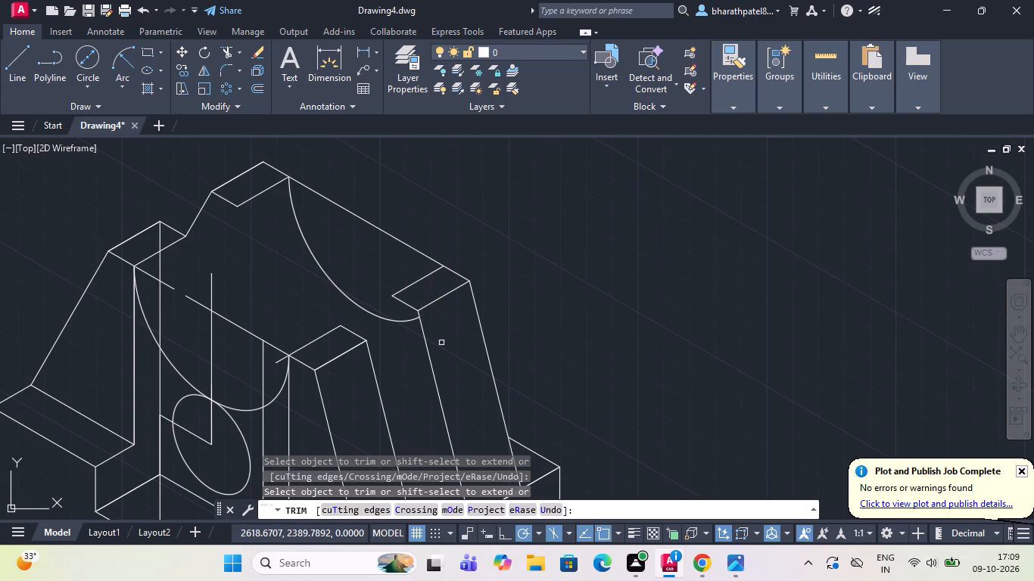
Draw a line joining the front inner corners of the two rear uprights' top faces.
{"action": "left_click_drag", "start_coordinate": [89, 59], "coordinate": [96, 52]}
{"action": "left_click", "coordinate": [96, 52]}
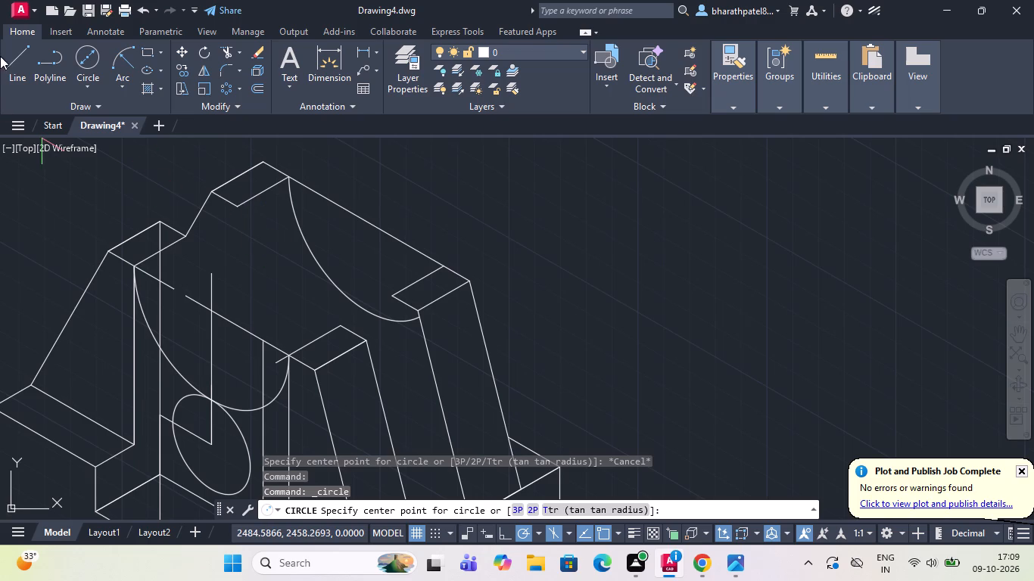
{"action": "left_click", "coordinate": [17, 64]}
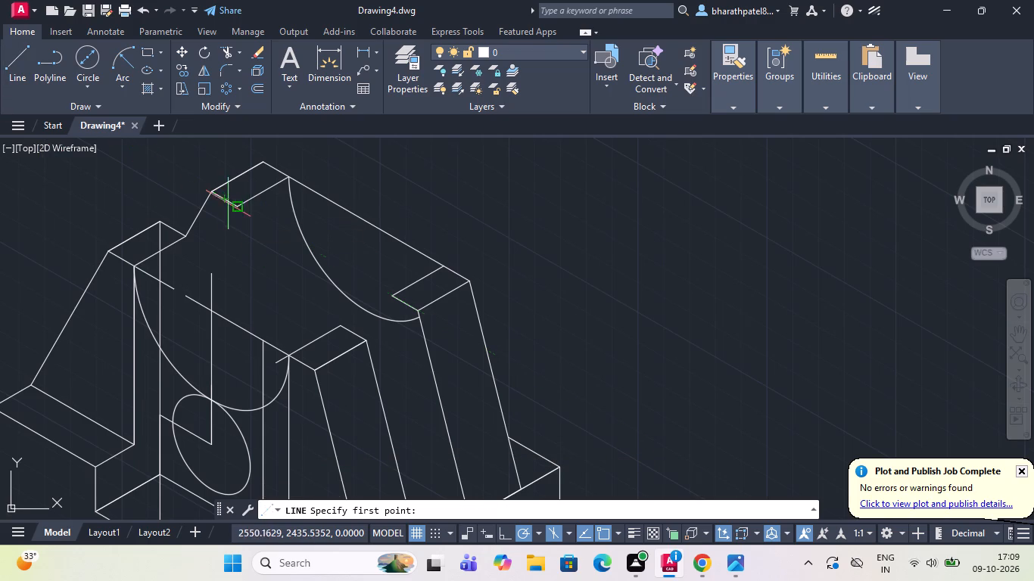
{"action": "left_click", "coordinate": [235, 208]}
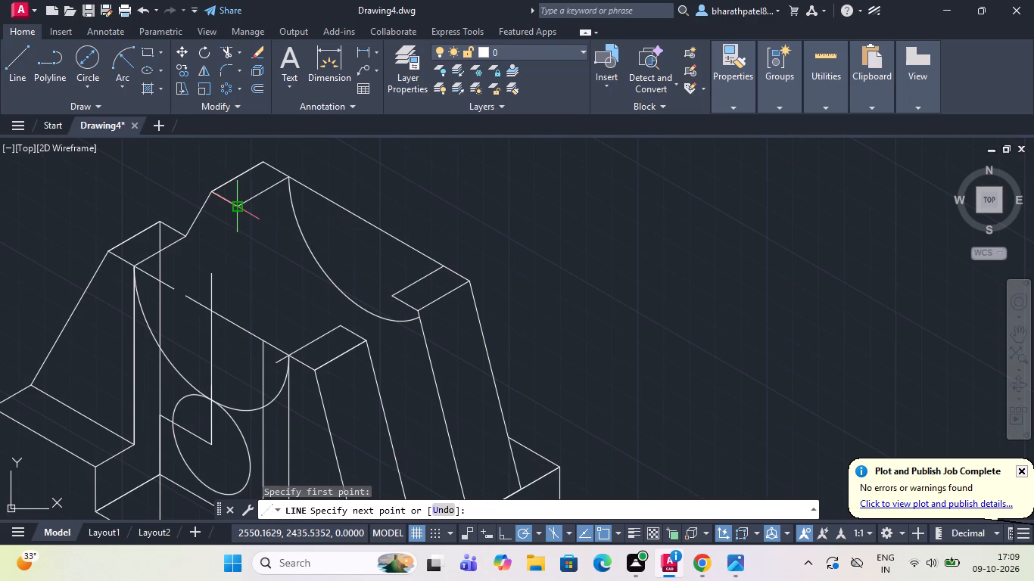
{"action": "left_click", "coordinate": [391, 296]}
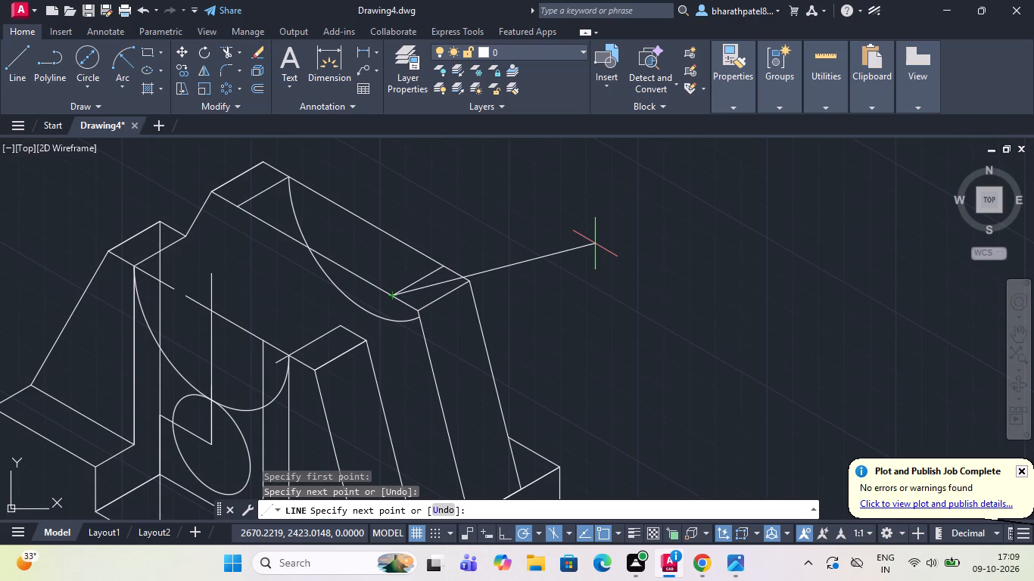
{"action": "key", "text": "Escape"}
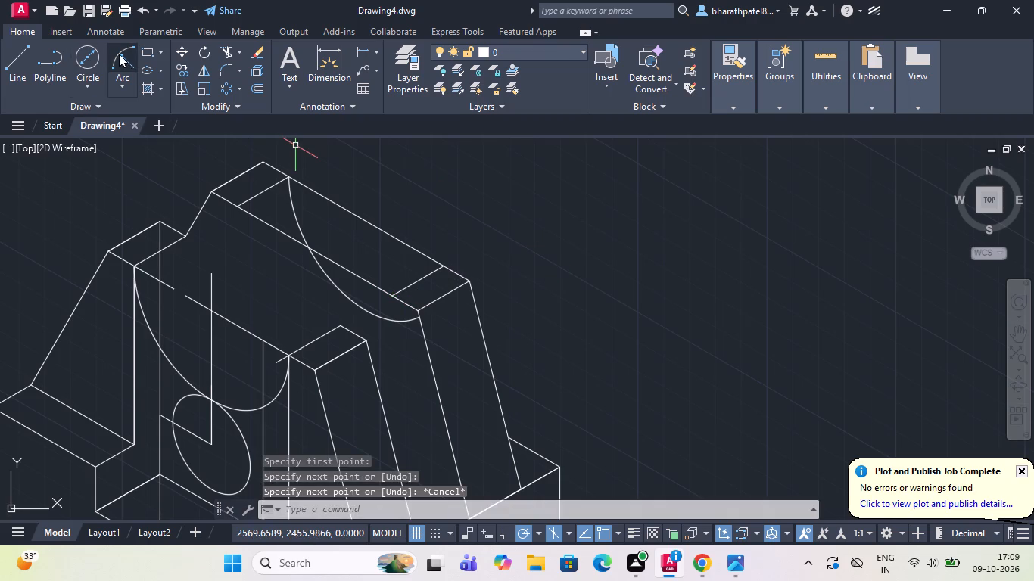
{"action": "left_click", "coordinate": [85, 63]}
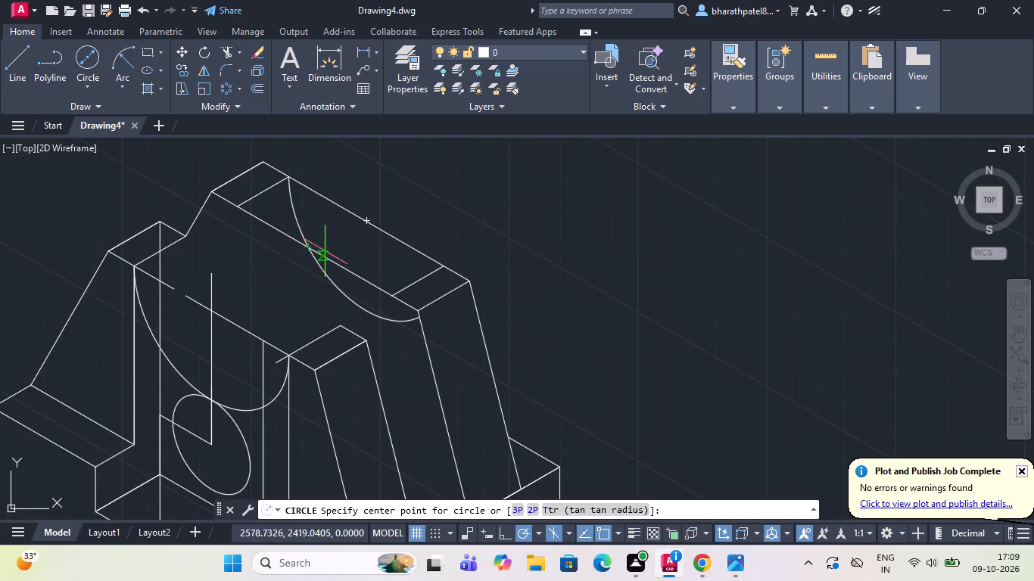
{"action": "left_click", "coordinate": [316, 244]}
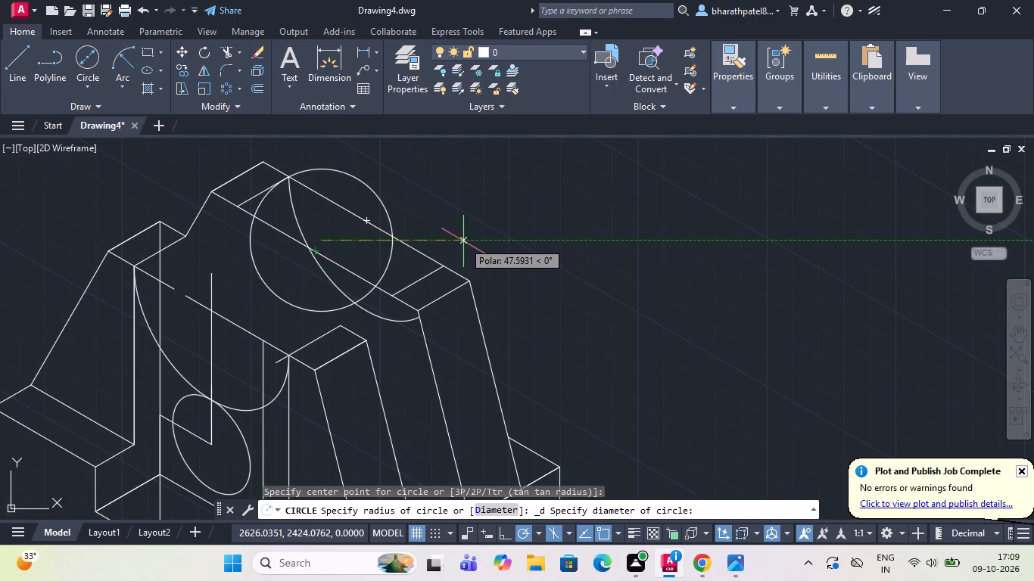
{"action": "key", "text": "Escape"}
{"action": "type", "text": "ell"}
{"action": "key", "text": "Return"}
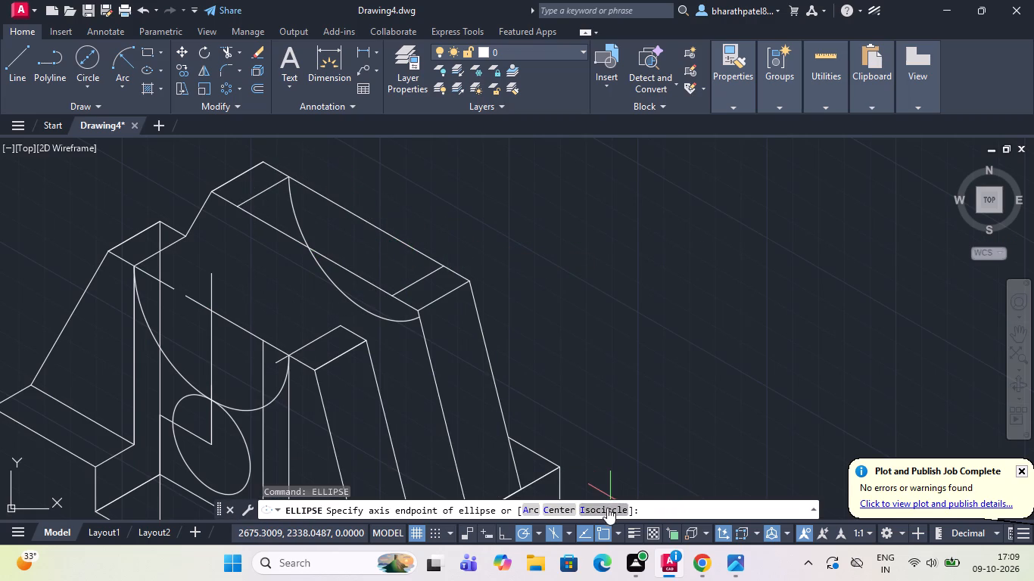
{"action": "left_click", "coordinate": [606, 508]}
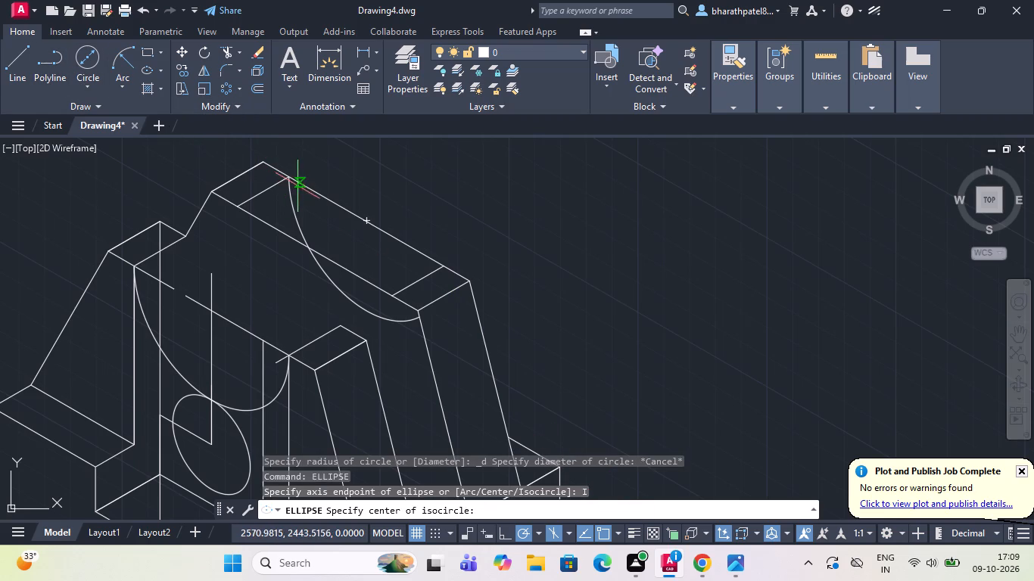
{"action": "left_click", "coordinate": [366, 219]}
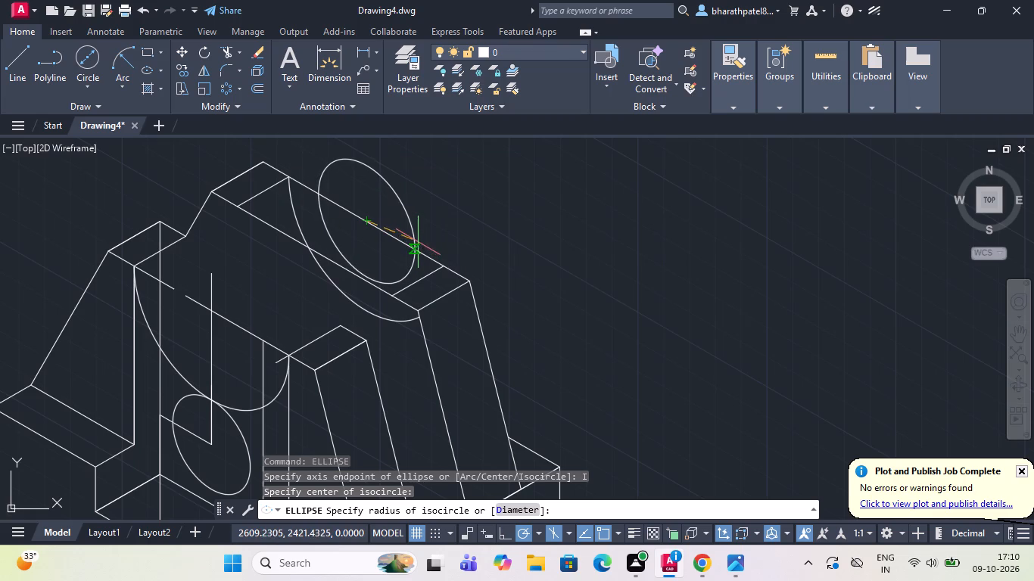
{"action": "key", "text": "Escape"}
Draw an isocircle of radius 30 centred on the midpoint of the front line joining the two rear uprights.
{"action": "key", "text": "space"}
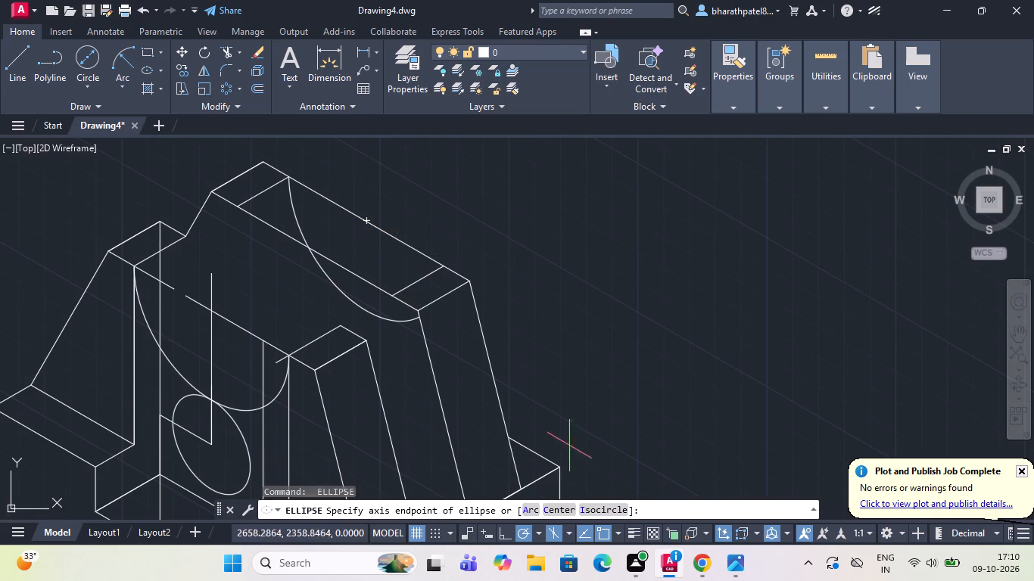
{"action": "left_click", "coordinate": [591, 508]}
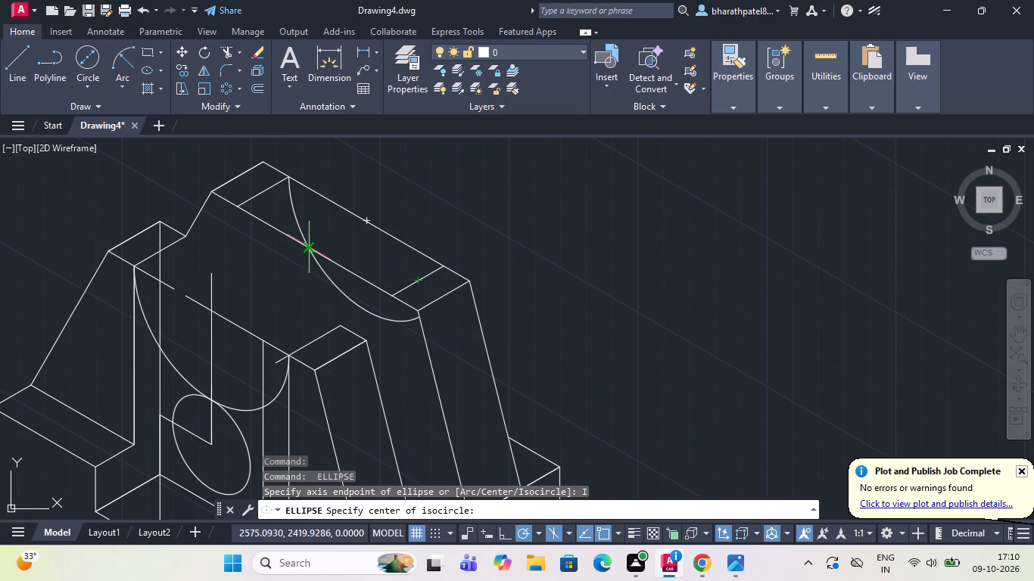
{"action": "left_click", "coordinate": [311, 252]}
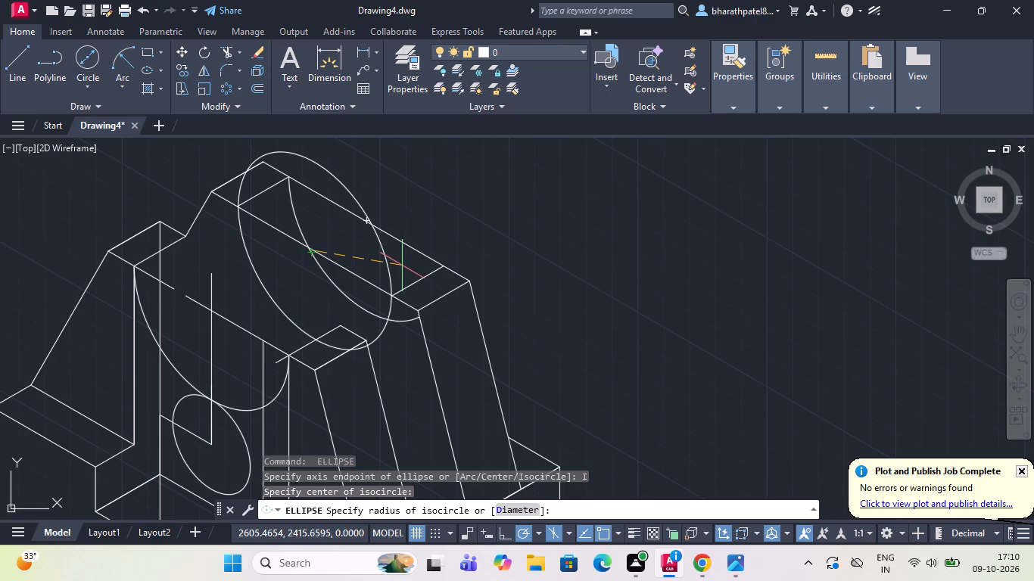
{"action": "type", "text": "30"}
{"action": "key", "text": "Return"}
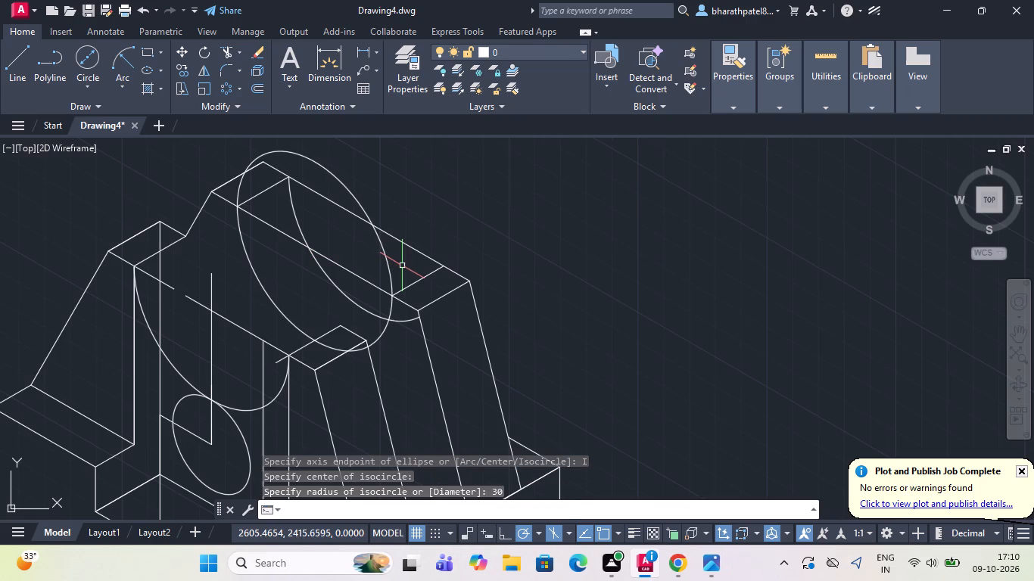
Trim off the new isocircle's upper half, keeping the lower arc between the front inner corners of the rear uprights.
{"action": "left_click", "coordinate": [221, 47]}
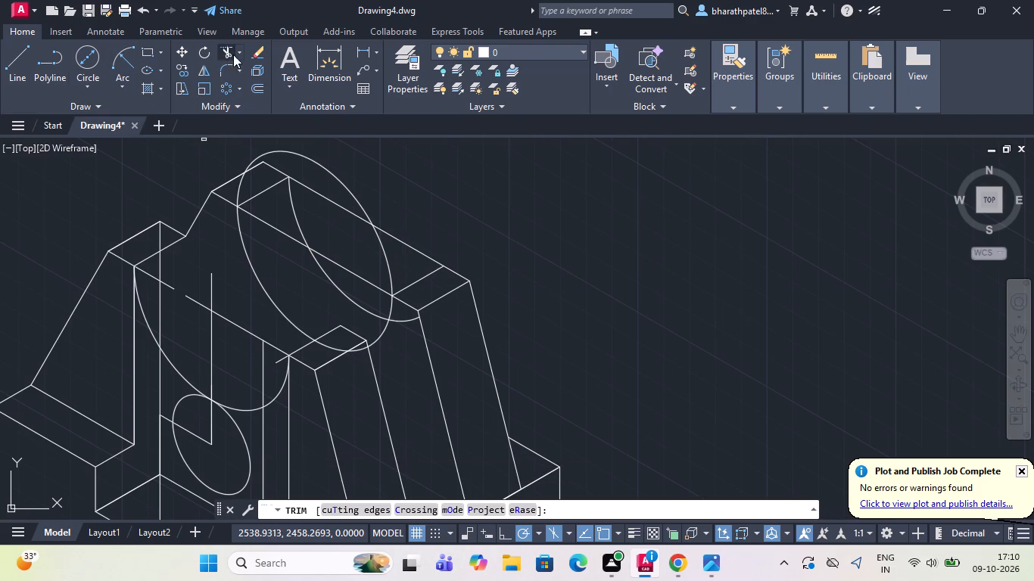
{"action": "left_click", "coordinate": [319, 164]}
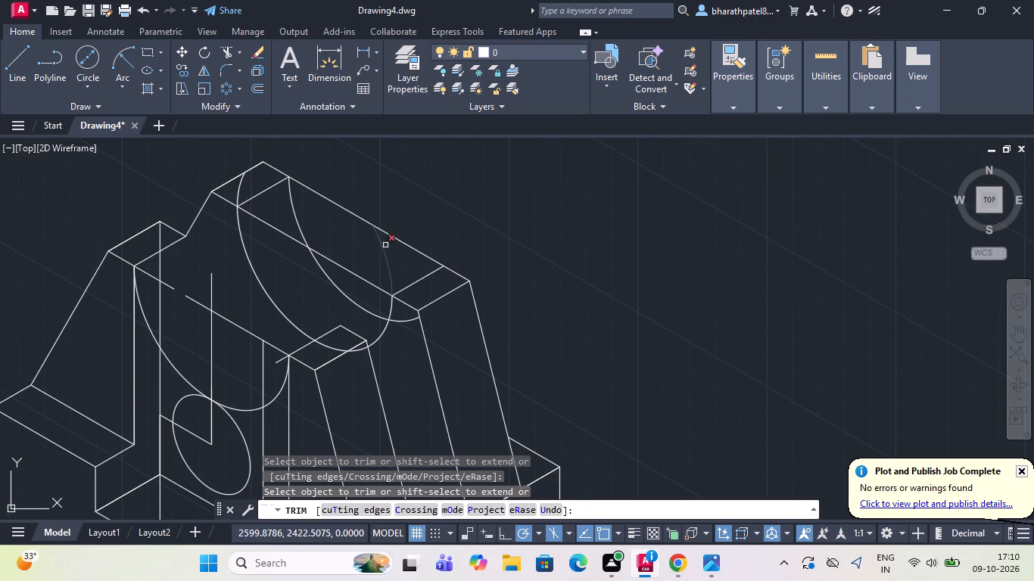
{"action": "left_click", "coordinate": [385, 245]}
{"action": "left_click", "coordinate": [378, 252]}
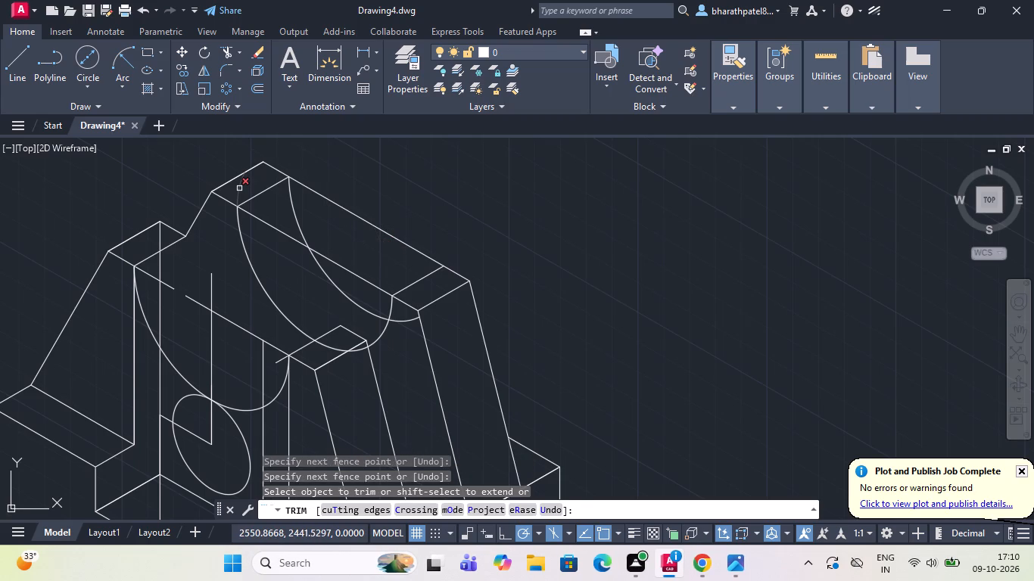
{"action": "left_click", "coordinate": [239, 188]}
Trim away both straight lines joining the rear uprights' top faces across the recess opening.
{"action": "scroll", "coordinate": [393, 166], "scroll_direction": "down", "scroll_amount": 1}
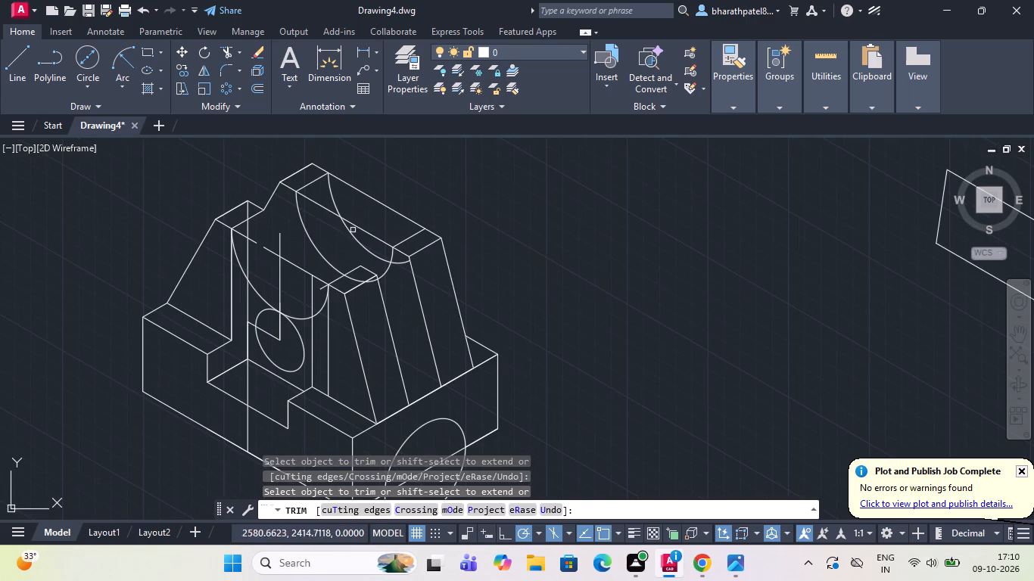
{"action": "scroll", "coordinate": [369, 258], "scroll_direction": "up", "scroll_amount": 1}
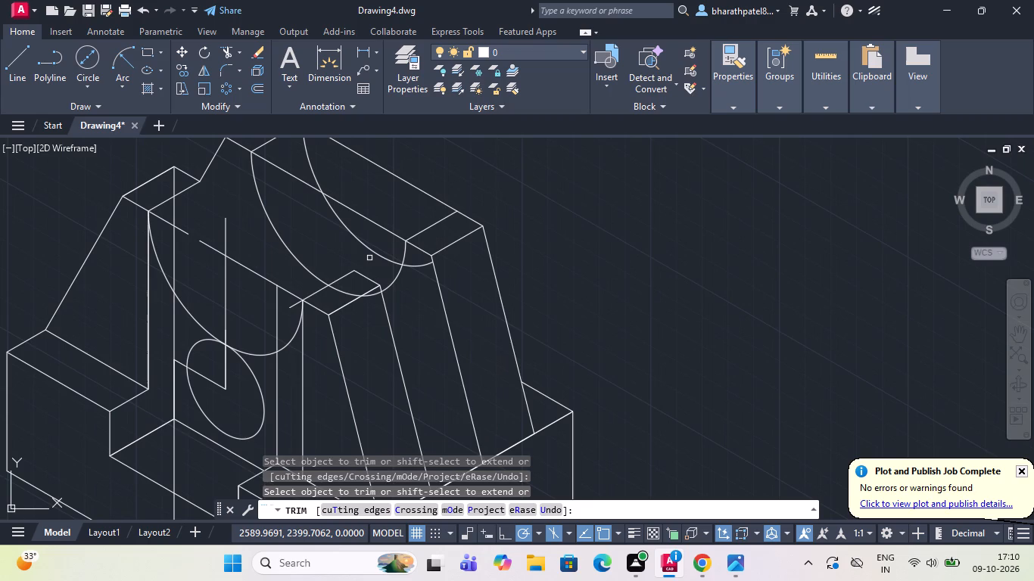
{"action": "left_click_drag", "start_coordinate": [382, 235], "coordinate": [406, 186]}
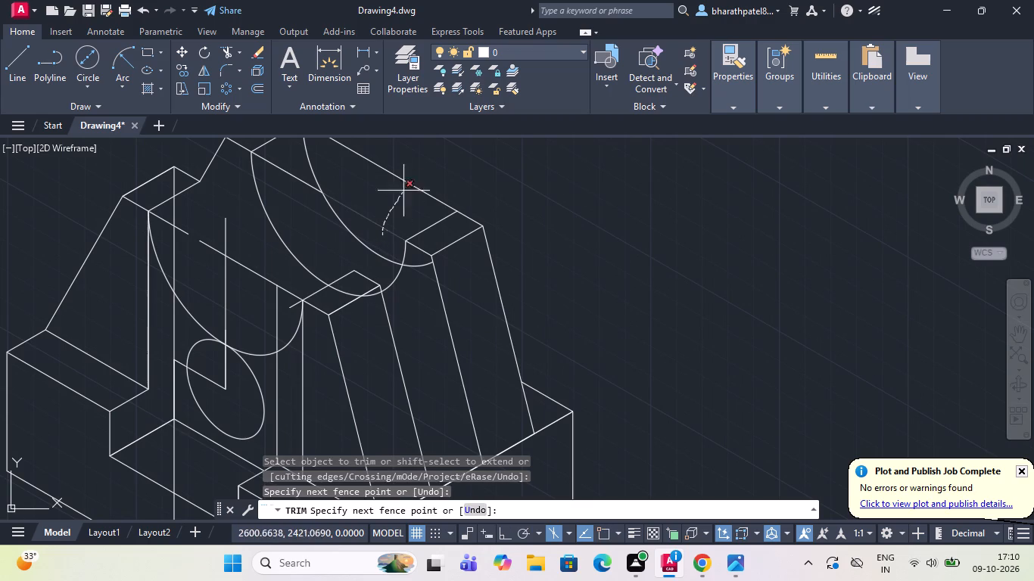
{"action": "left_click_drag", "start_coordinate": [406, 186], "coordinate": [412, 179]}
{"action": "scroll", "coordinate": [263, 238], "scroll_direction": "down", "scroll_amount": 1}
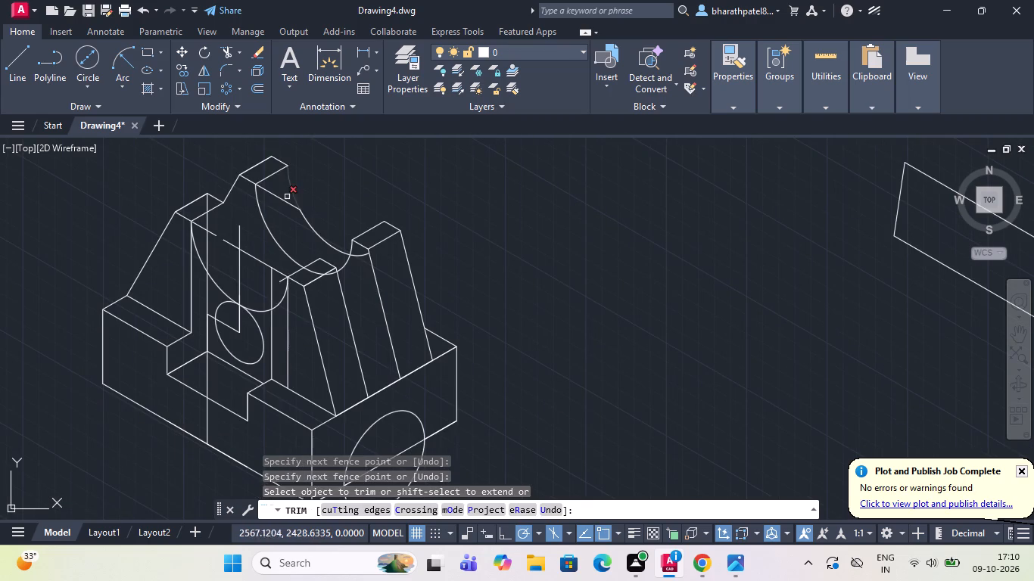
{"action": "left_click", "coordinate": [282, 197]}
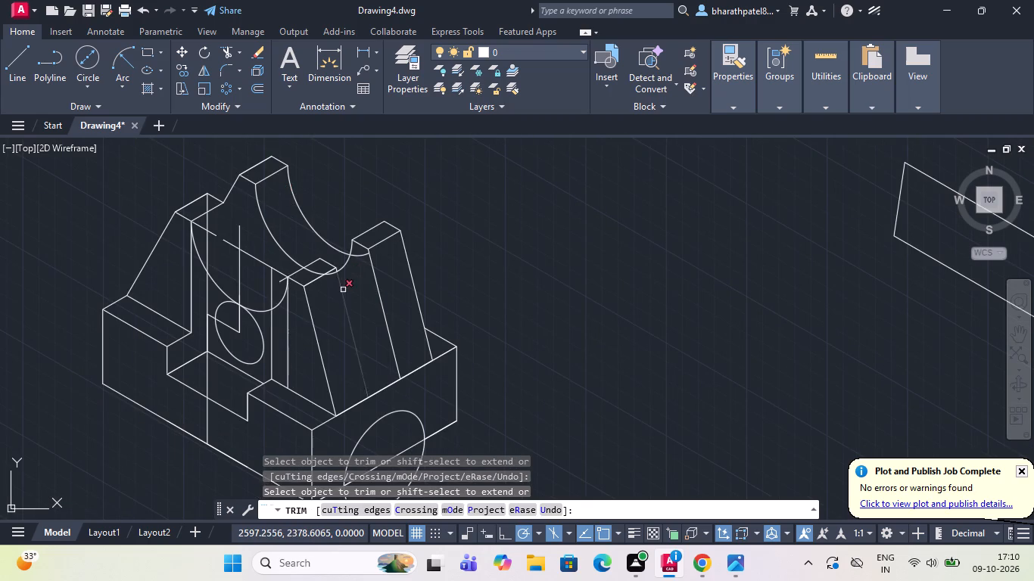
Trim the rear arc's end beyond the front arc and the part of the front arc overlapping the right front upright.
{"action": "scroll", "coordinate": [343, 289], "scroll_direction": "up", "scroll_amount": 2}
{"action": "scroll", "coordinate": [343, 288], "scroll_direction": "down", "scroll_amount": 2}
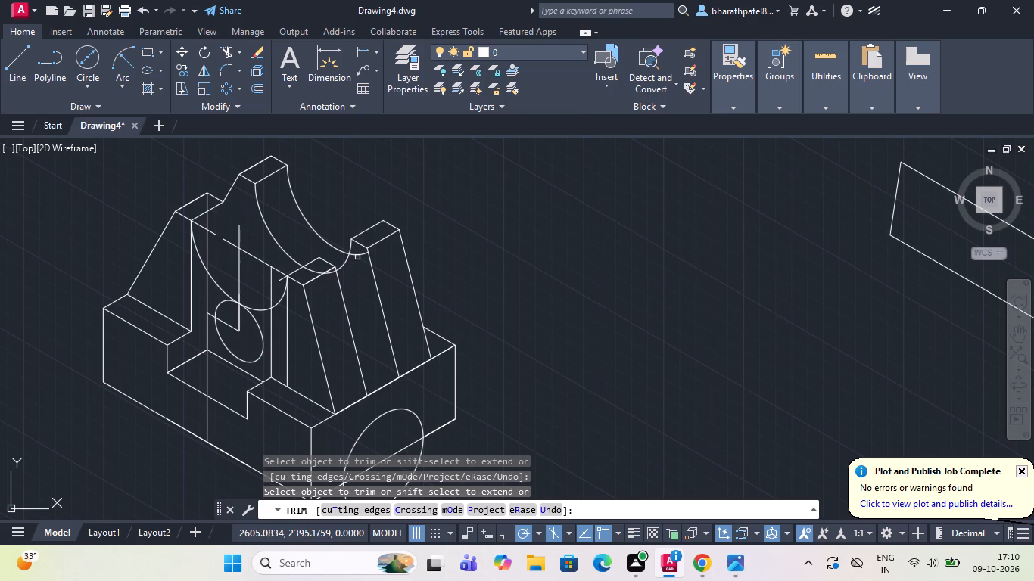
{"action": "left_click", "coordinate": [357, 255]}
{"action": "scroll", "coordinate": [328, 273], "scroll_direction": "up", "scroll_amount": 1}
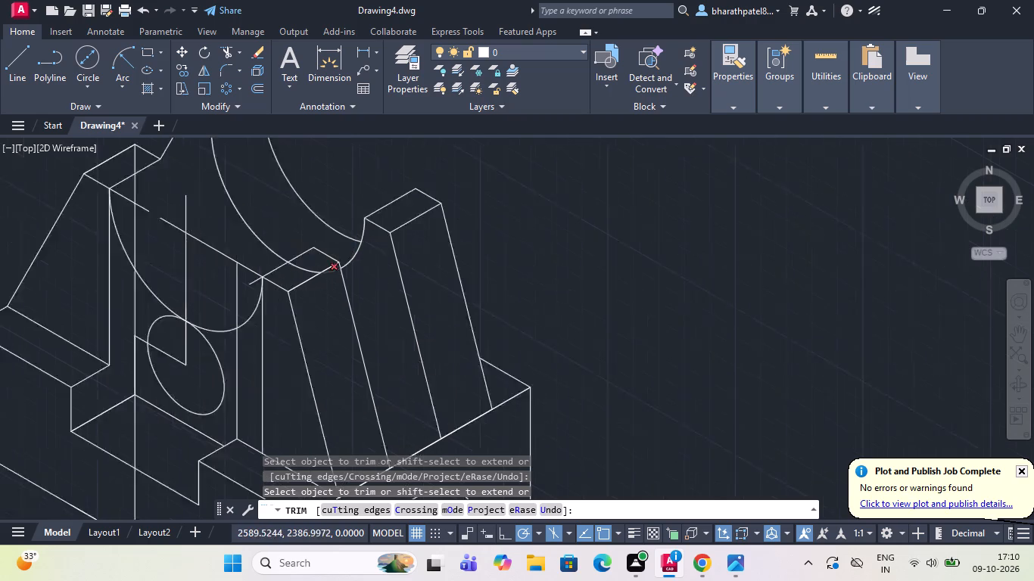
{"action": "scroll", "coordinate": [328, 273], "scroll_direction": "up", "scroll_amount": 2}
{"action": "left_click_drag", "start_coordinate": [333, 272], "coordinate": [335, 269]}
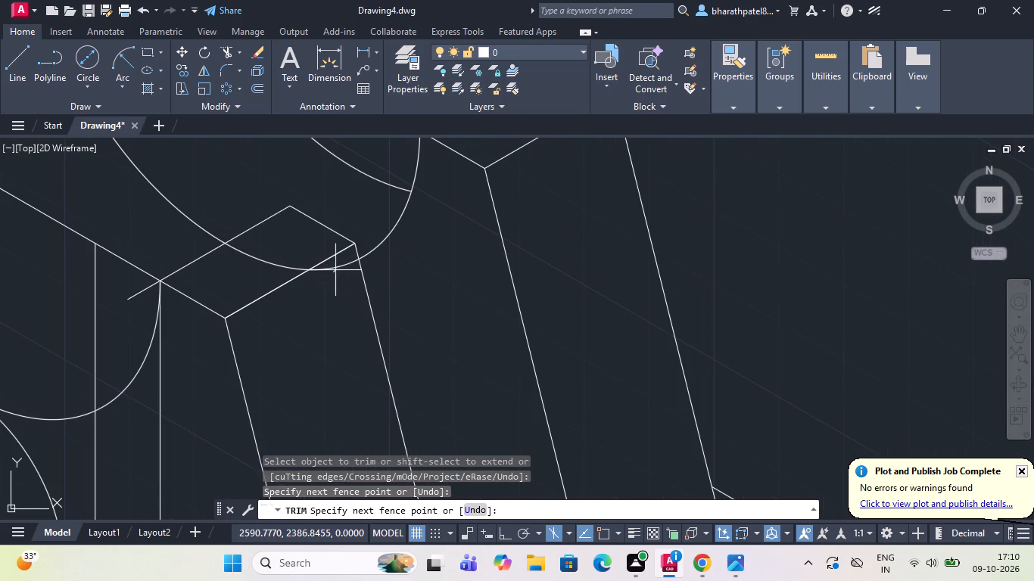
{"action": "left_click_drag", "start_coordinate": [335, 269], "coordinate": [337, 264]}
{"action": "left_click_drag", "start_coordinate": [304, 254], "coordinate": [273, 285]}
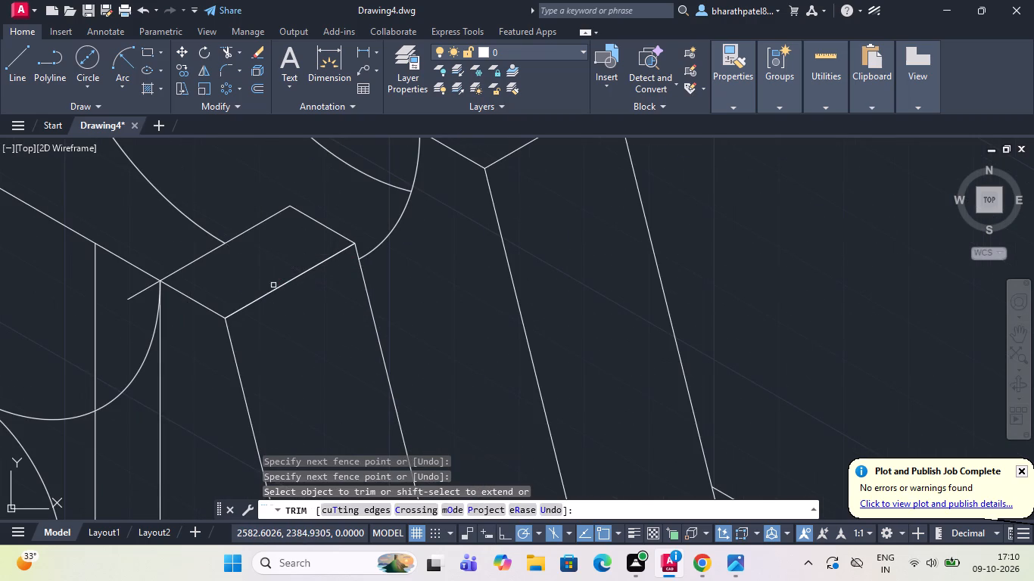
Draw a line joining the back inner corners of the two front uprights' top faces.
{"action": "scroll", "coordinate": [273, 285], "scroll_direction": "down", "scroll_amount": 4}
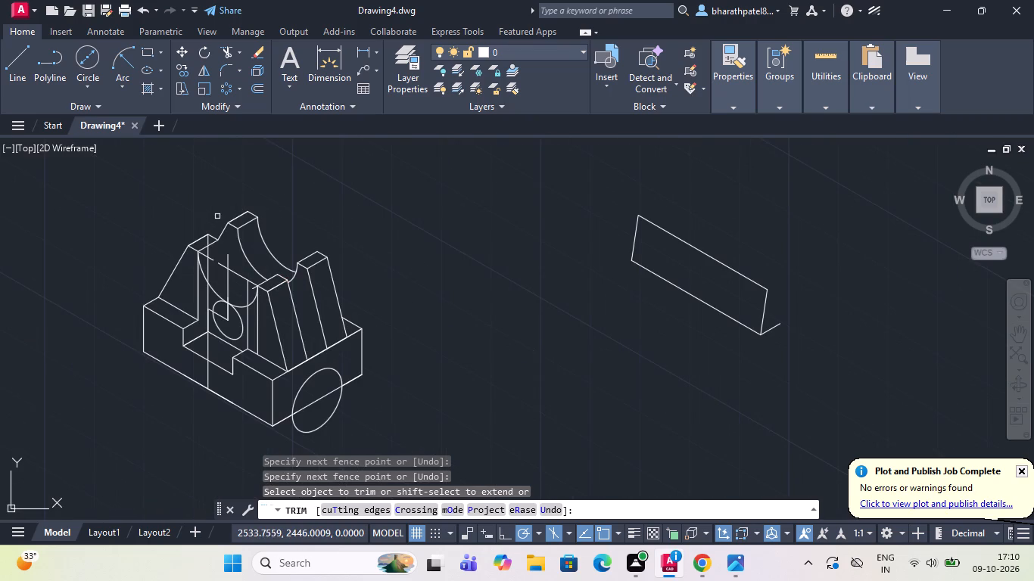
{"action": "scroll", "coordinate": [217, 216], "scroll_direction": "up", "scroll_amount": 2}
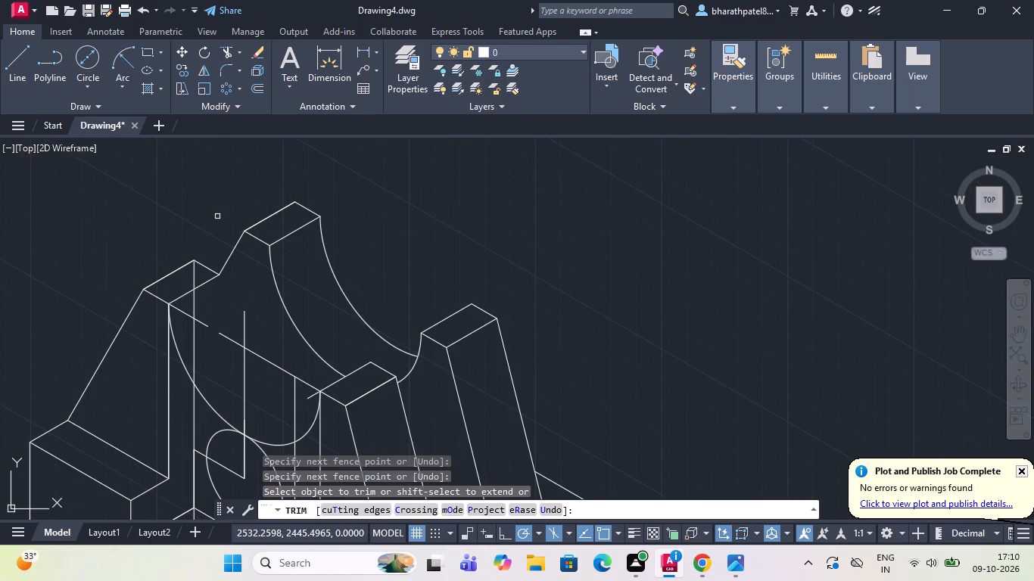
{"action": "left_click", "coordinate": [11, 67]}
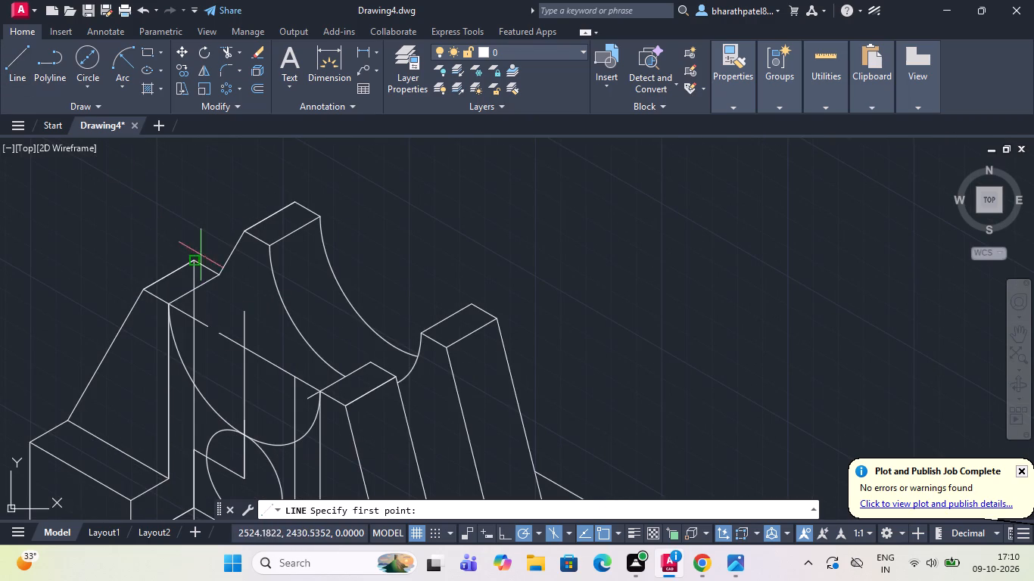
{"action": "left_click", "coordinate": [216, 275]}
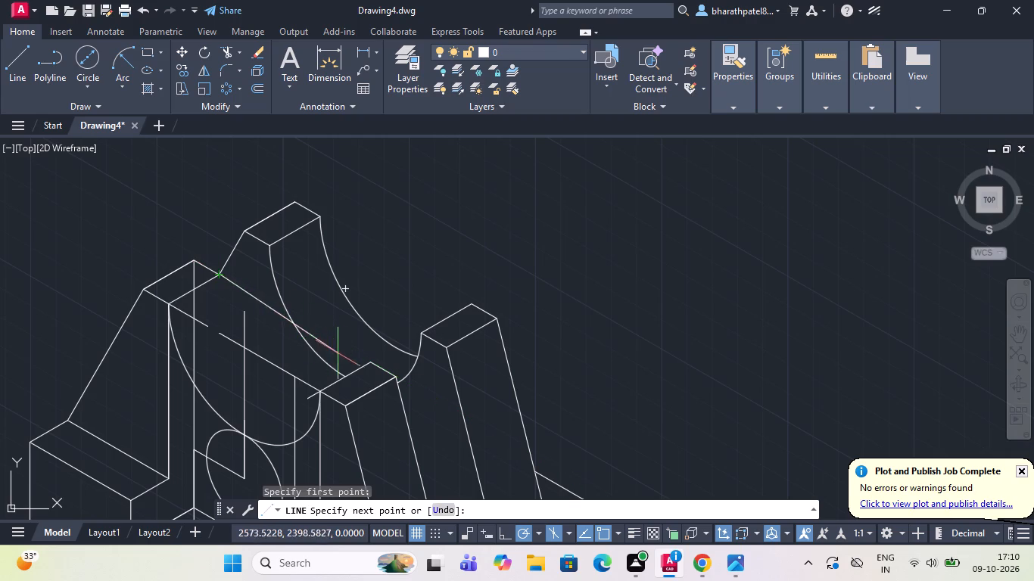
{"action": "scroll", "coordinate": [350, 360], "scroll_direction": "up", "scroll_amount": 3}
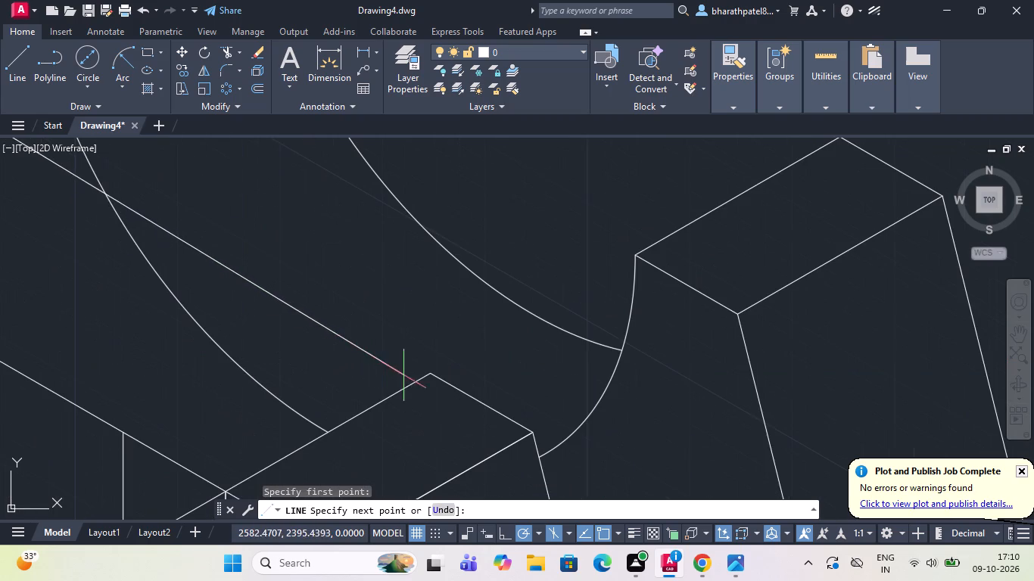
{"action": "left_click", "coordinate": [430, 372]}
{"action": "scroll", "coordinate": [428, 365], "scroll_direction": "down", "scroll_amount": 2}
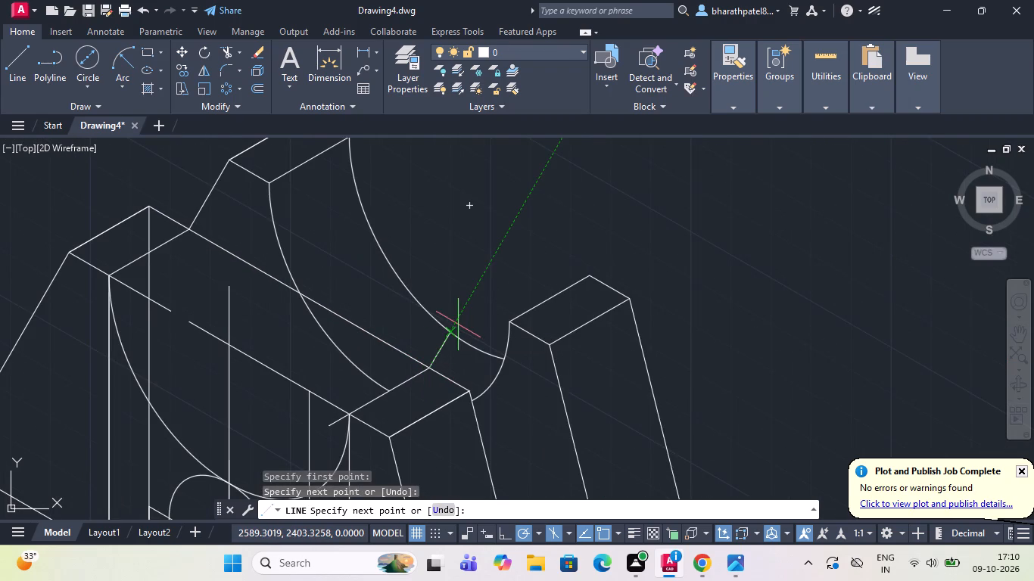
{"action": "key", "text": "Escape"}
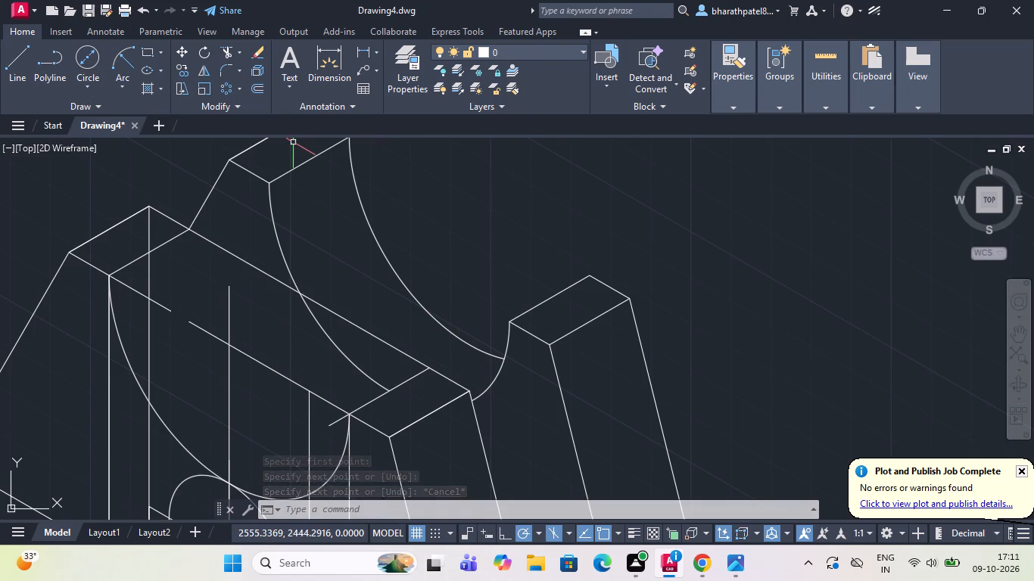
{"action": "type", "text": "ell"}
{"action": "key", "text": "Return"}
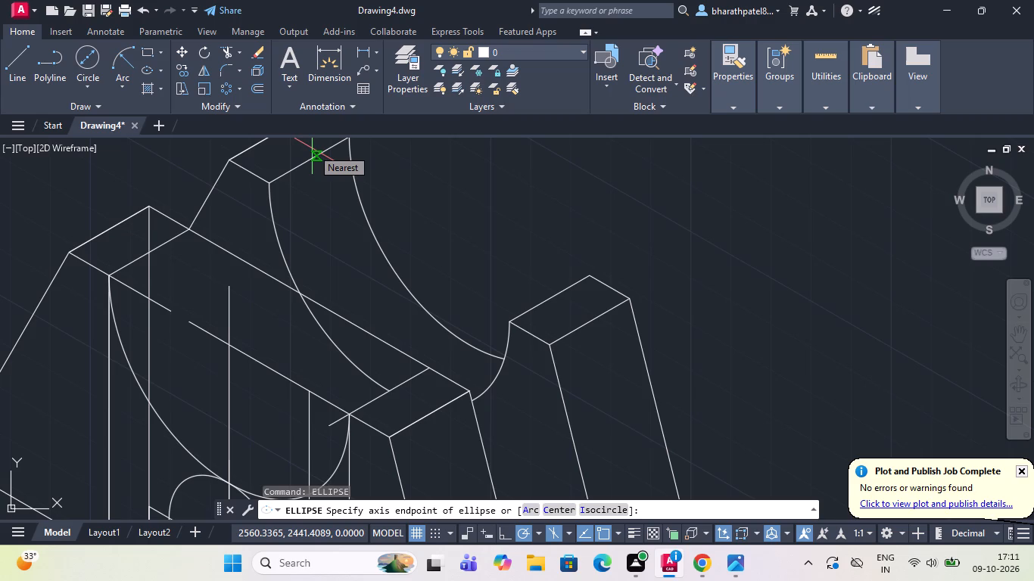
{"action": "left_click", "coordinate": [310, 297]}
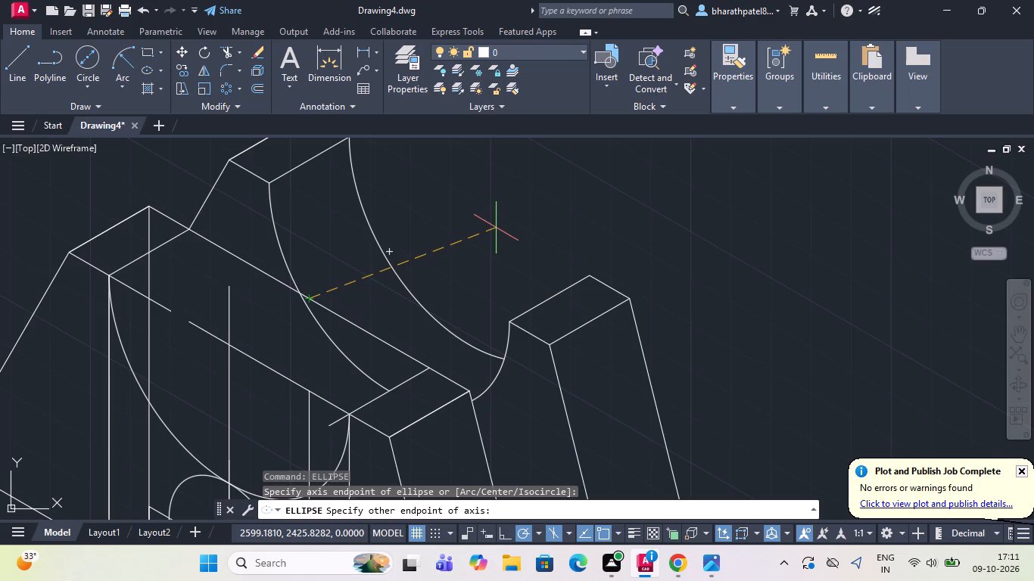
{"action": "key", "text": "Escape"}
Draw an isocircle of radius 30 centred on the midpoint of the line joining the front uprights' back inner top corners.
{"action": "type", "text": "el"}
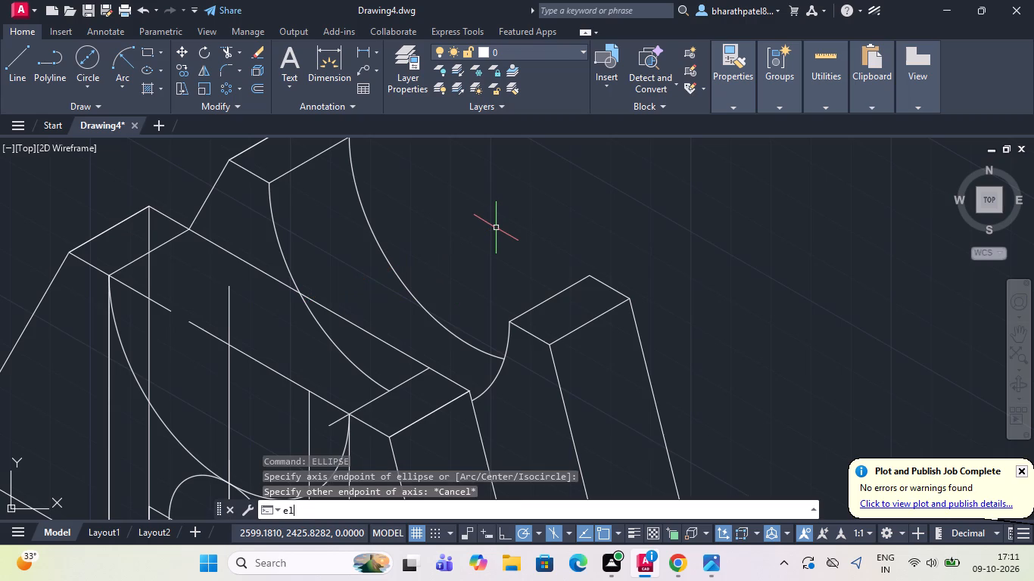
{"action": "key", "text": "Return"}
{"action": "key", "text": "Left"}
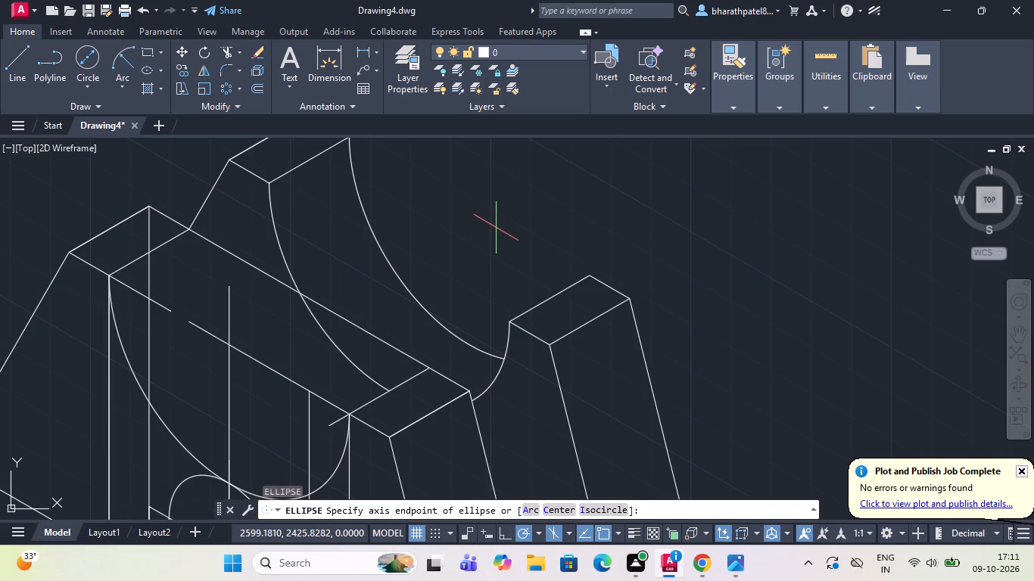
{"action": "key", "text": "Right"}
{"action": "key", "text": "Down"}
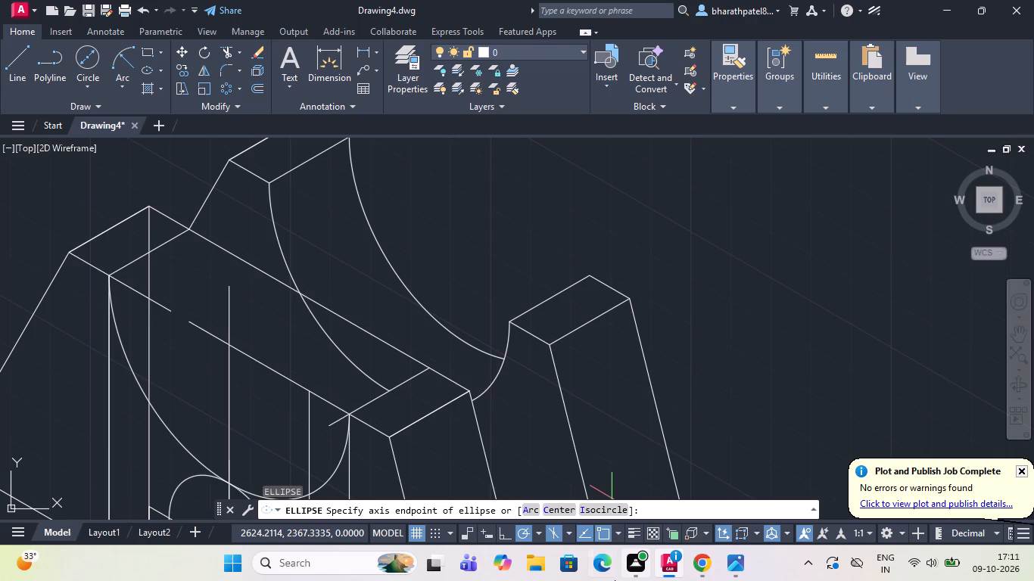
{"action": "left_click", "coordinate": [610, 517]}
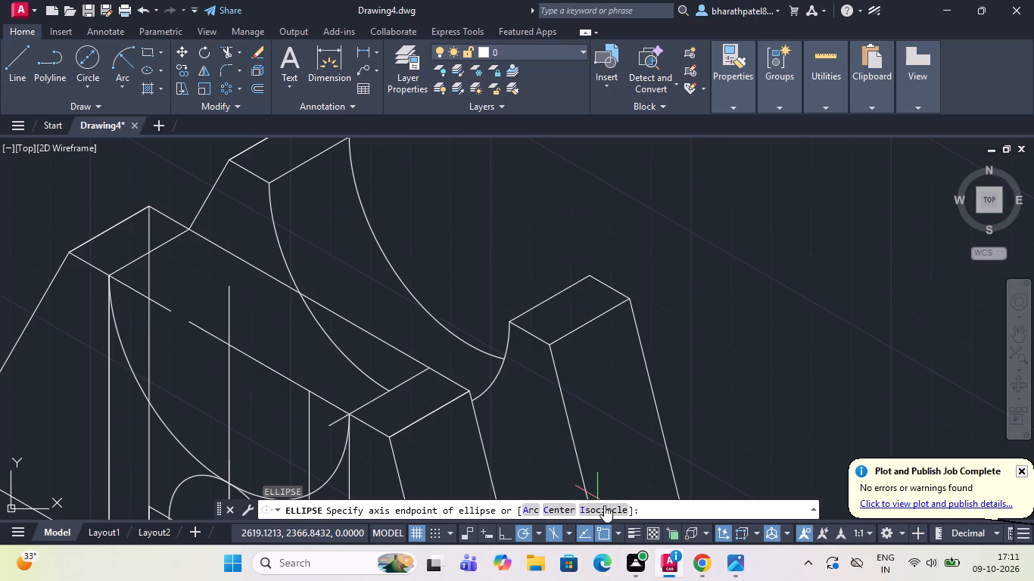
{"action": "left_click", "coordinate": [604, 506]}
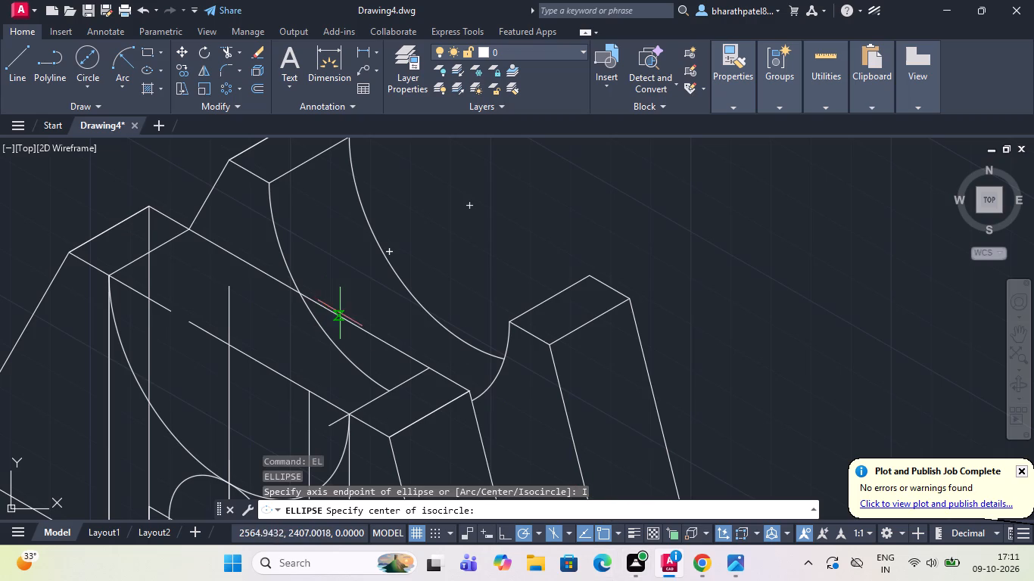
{"action": "left_click", "coordinate": [310, 296]}
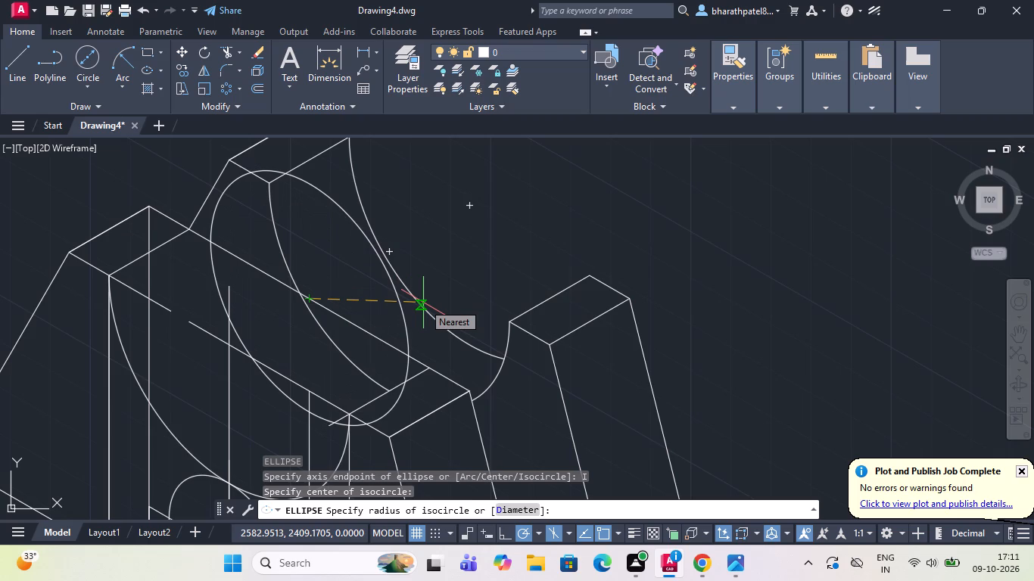
{"action": "type", "text": "30"}
{"action": "key", "text": "Return"}
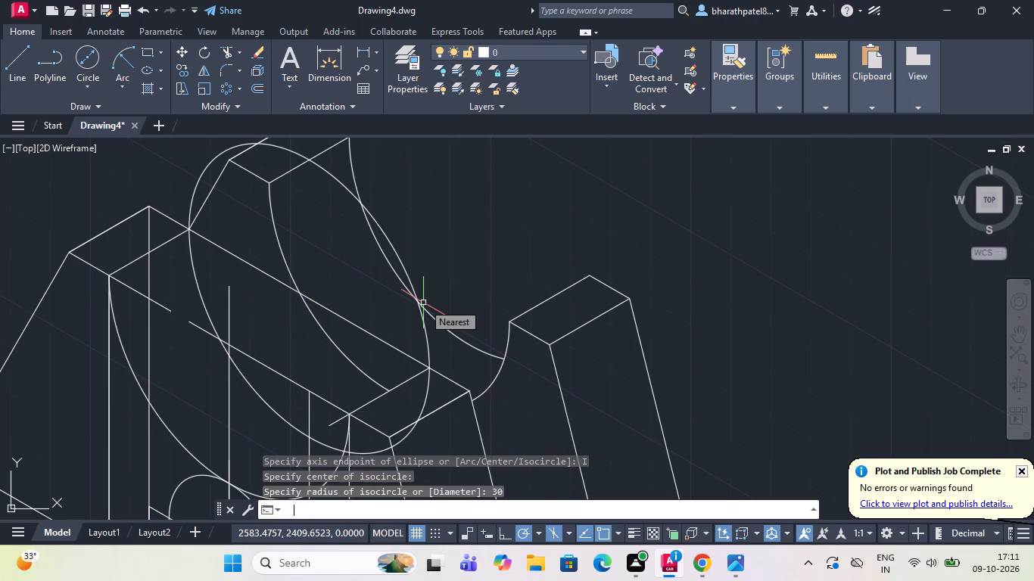
Trim off the new isocircle's upper half, keeping the lower arc between the front uprights' back inner corners.
{"action": "left_click", "coordinate": [226, 48]}
{"action": "left_click", "coordinate": [188, 216]}
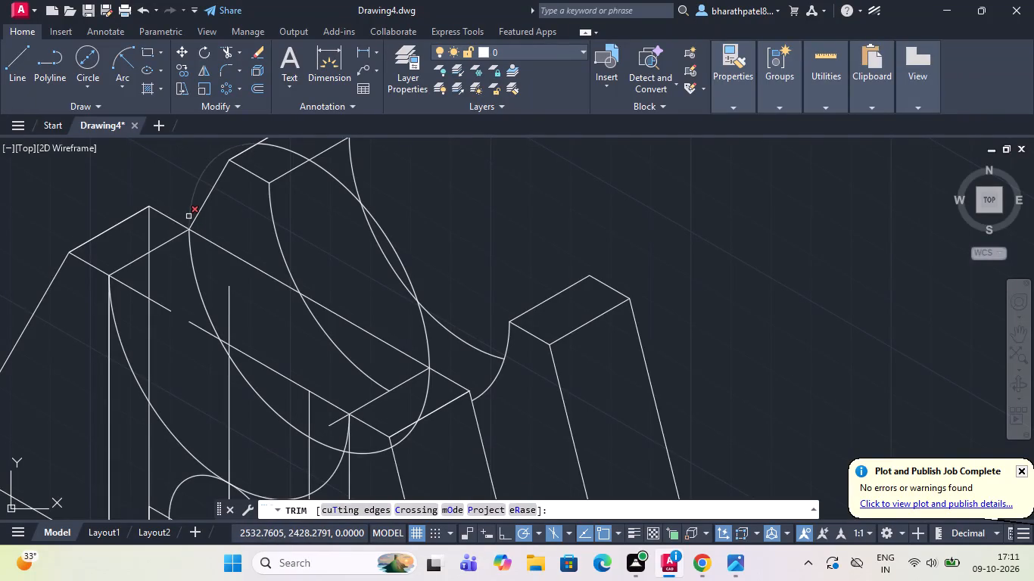
{"action": "left_click", "coordinate": [286, 151]}
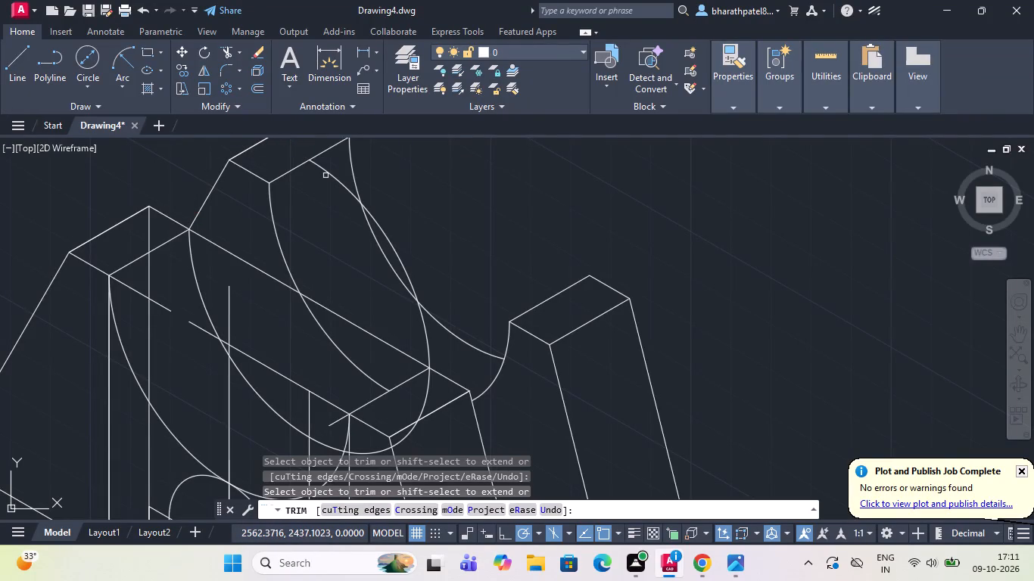
{"action": "left_click", "coordinate": [328, 169]}
{"action": "left_click", "coordinate": [383, 230]}
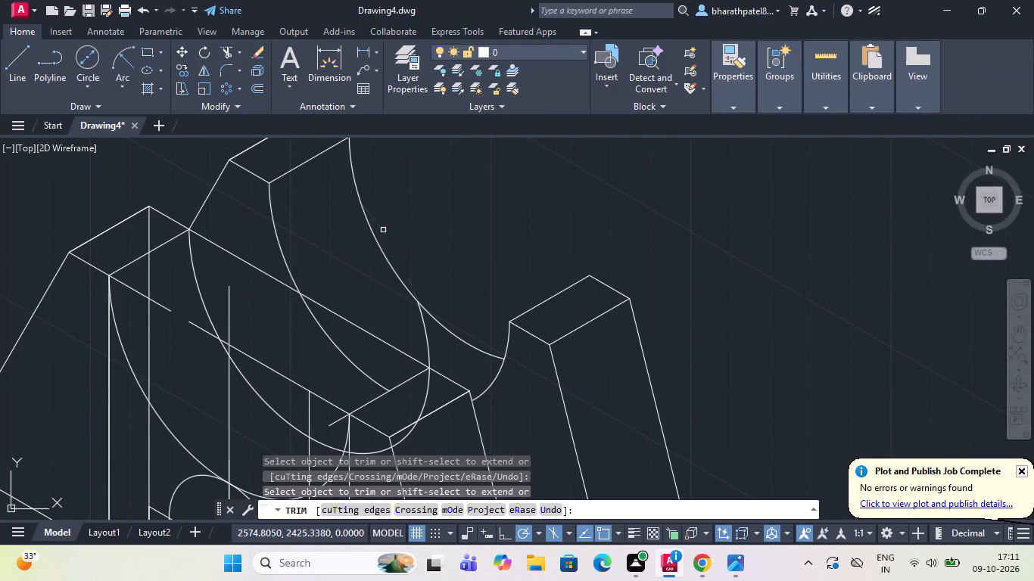
{"action": "left_click", "coordinate": [426, 331]}
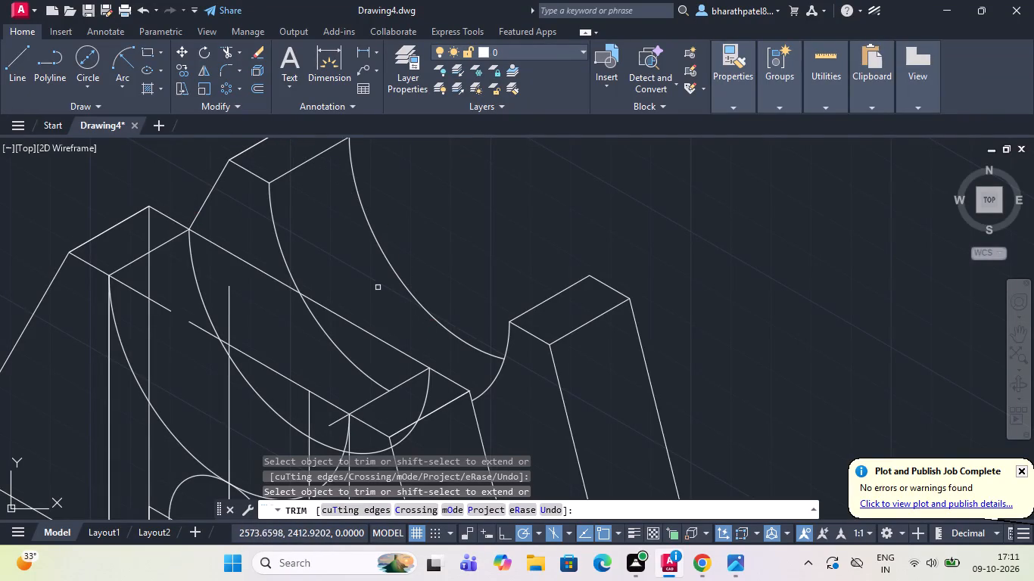
Trim the back joining line between the rear recess arc and the right front upright, and the new arc's part overlapping that upright.
{"action": "left_click", "coordinate": [363, 332]}
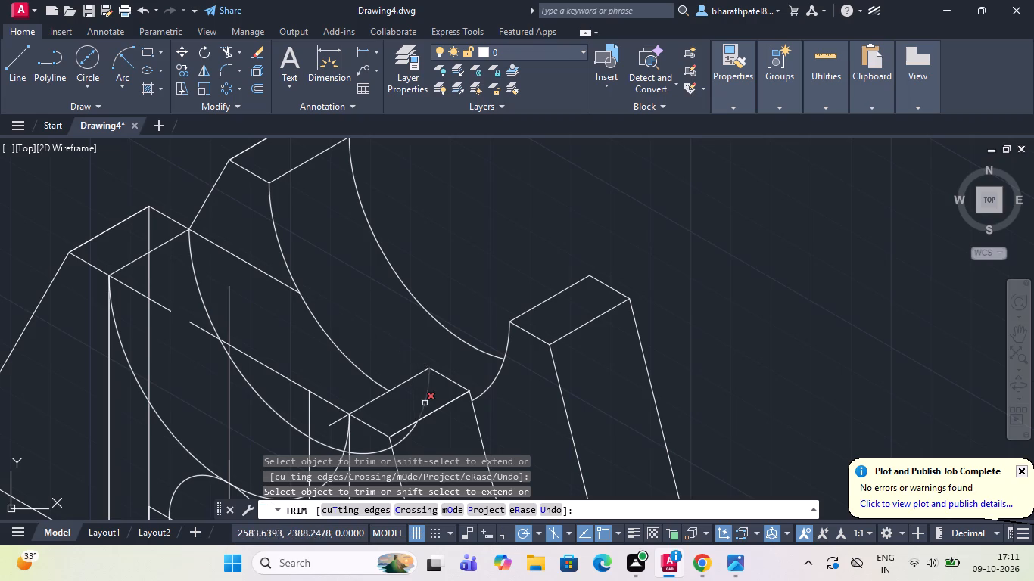
{"action": "left_click", "coordinate": [425, 404]}
{"action": "scroll", "coordinate": [423, 397], "scroll_direction": "down", "scroll_amount": 2}
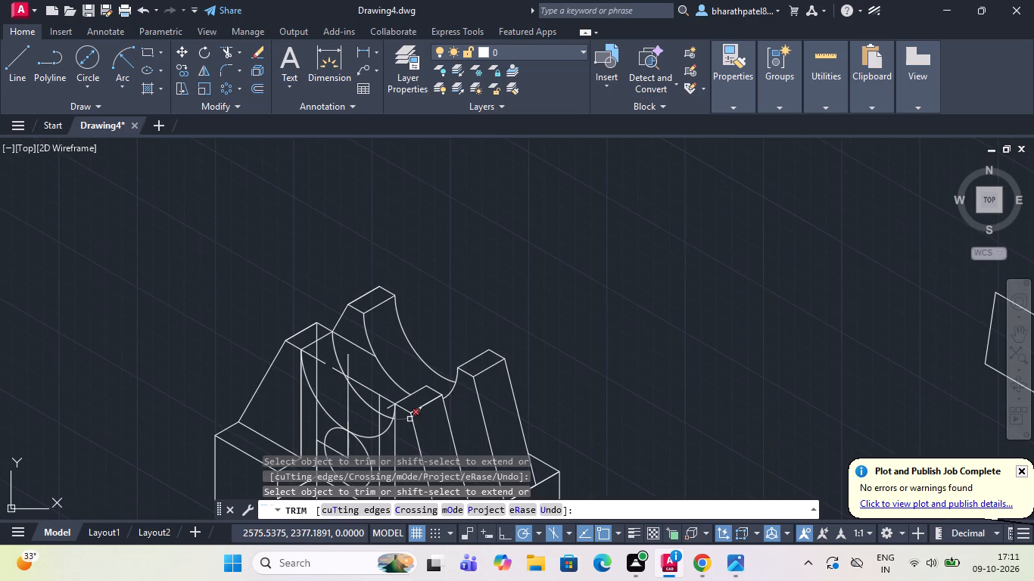
{"action": "scroll", "coordinate": [412, 449], "scroll_direction": "up", "scroll_amount": 3}
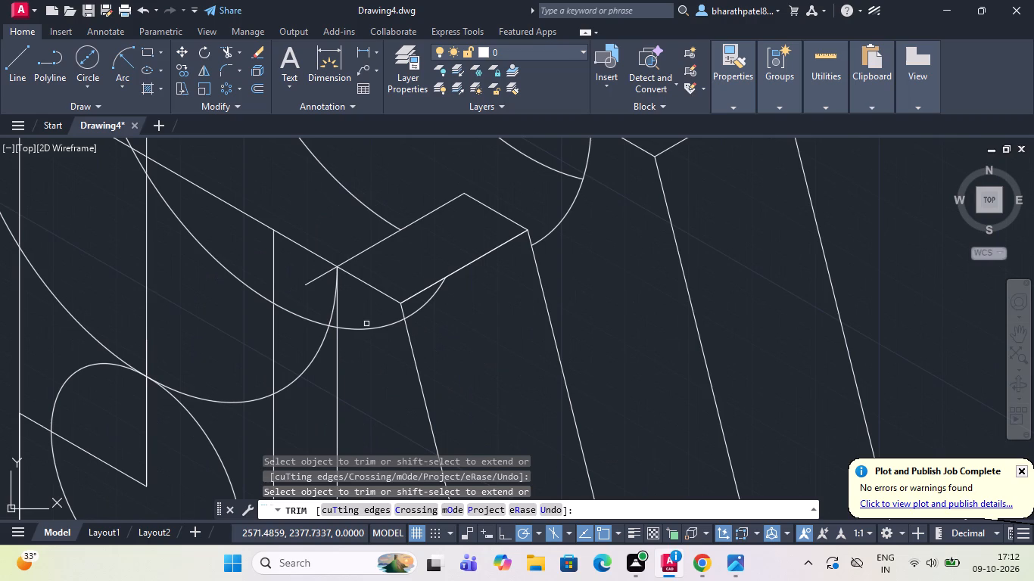
{"action": "left_click_drag", "start_coordinate": [366, 315], "coordinate": [381, 354]}
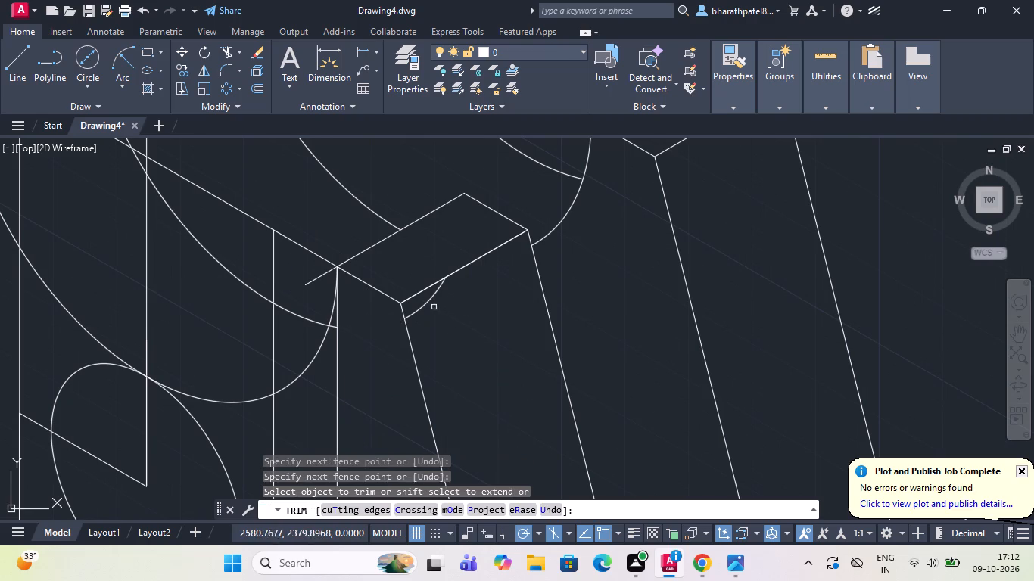
{"action": "left_click", "coordinate": [427, 303]}
Trim the front joining line's segments up to the right hidden vertical line, and the central vertical line's end above the new arc.
{"action": "scroll", "coordinate": [427, 303], "scroll_direction": "down", "scroll_amount": 3}
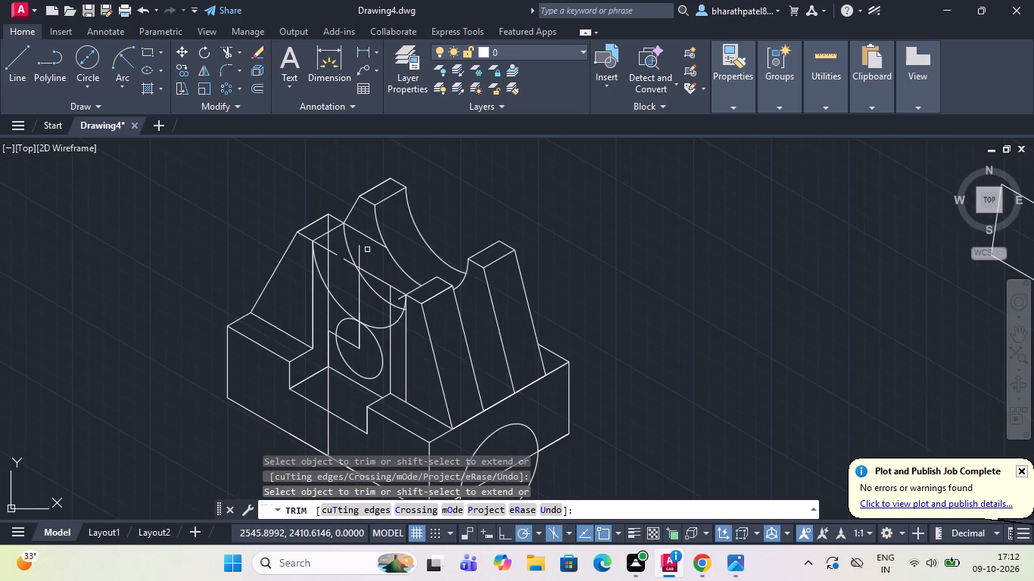
{"action": "scroll", "coordinate": [361, 247], "scroll_direction": "up", "scroll_amount": 3}
{"action": "scroll", "coordinate": [288, 213], "scroll_direction": "down", "scroll_amount": 2}
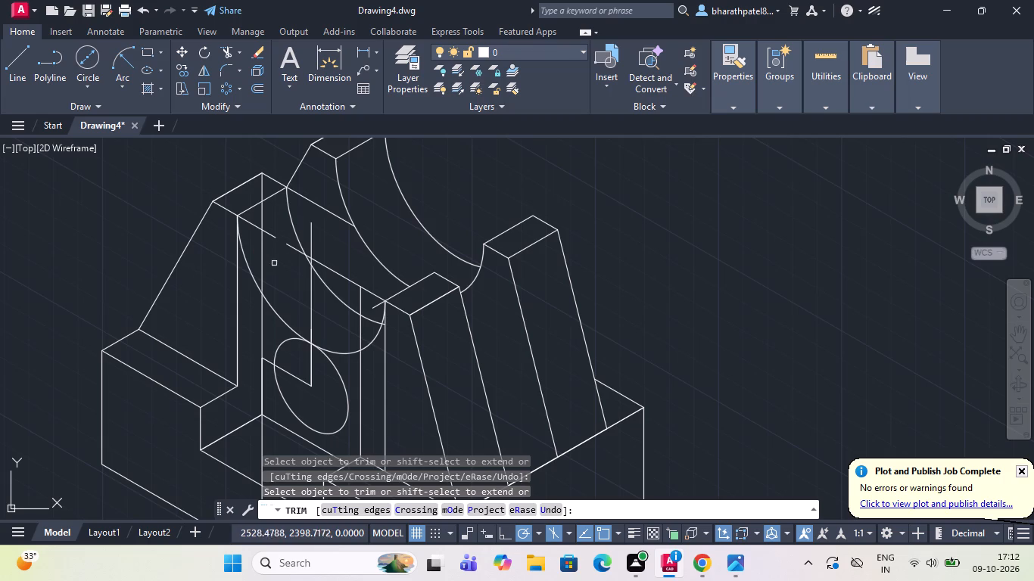
{"action": "scroll", "coordinate": [344, 238], "scroll_direction": "up", "scroll_amount": 1}
{"action": "scroll", "coordinate": [344, 238], "scroll_direction": "down", "scroll_amount": 2}
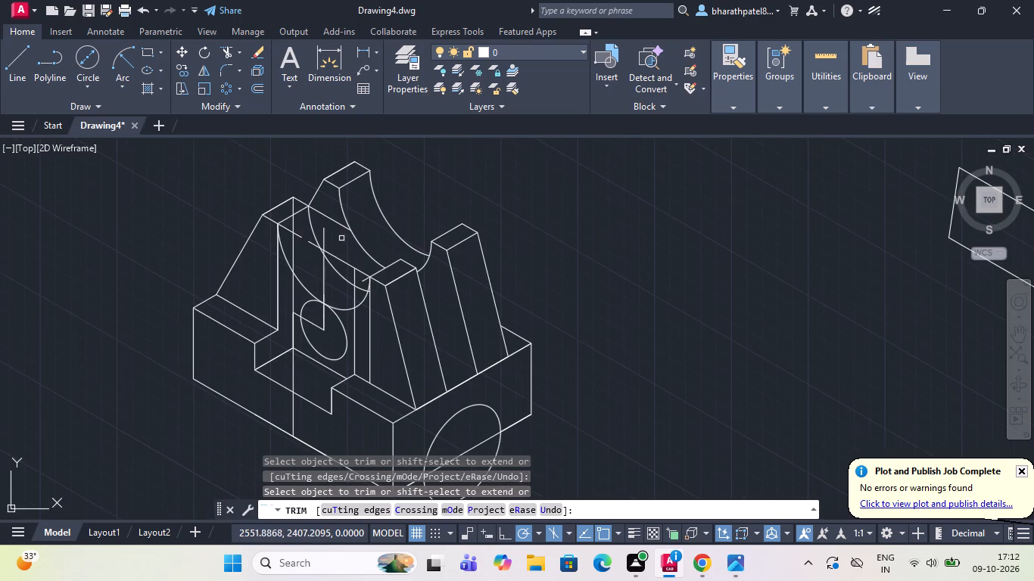
{"action": "scroll", "coordinate": [325, 271], "scroll_direction": "up", "scroll_amount": 2}
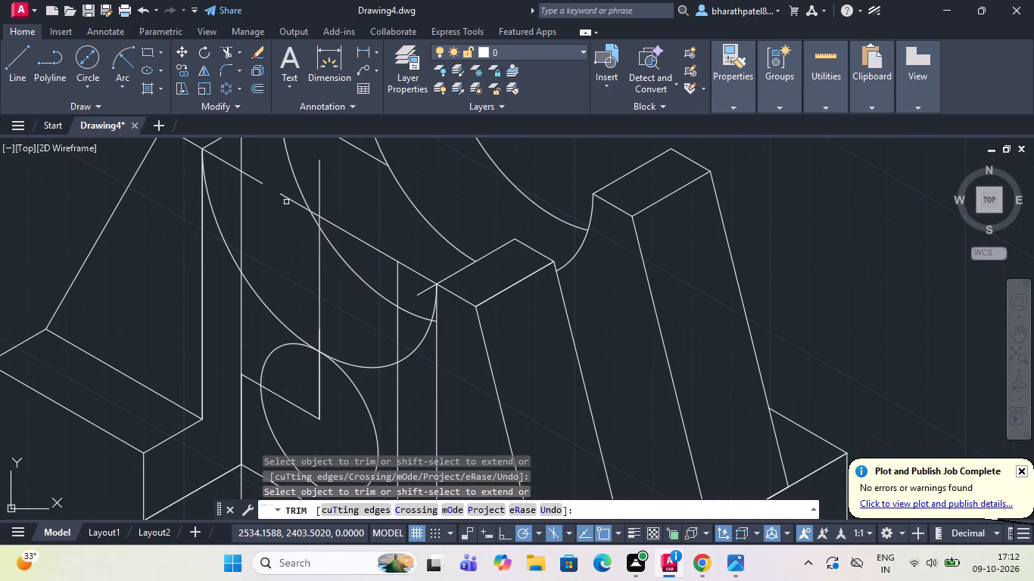
{"action": "left_click", "coordinate": [298, 206]}
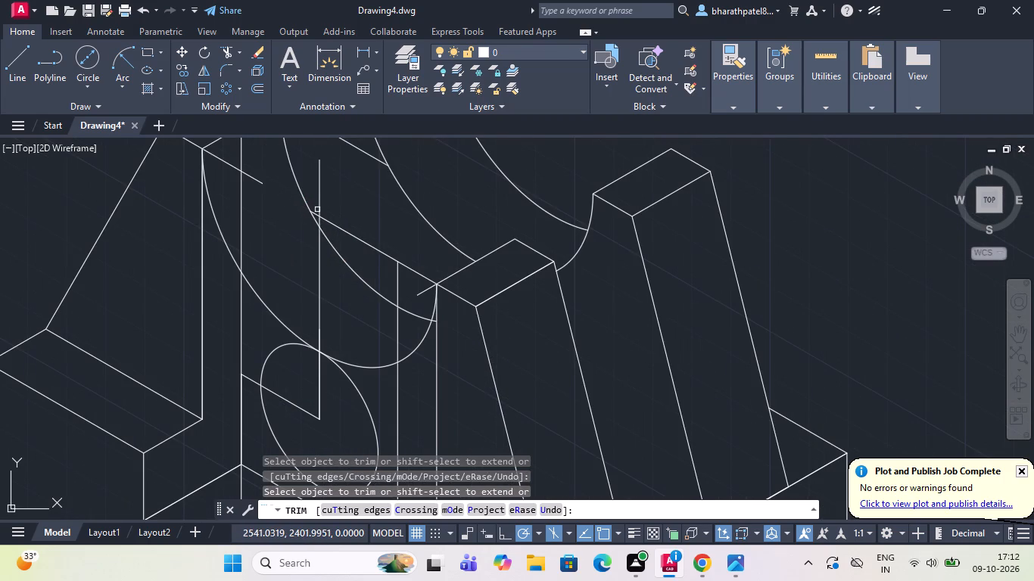
{"action": "left_click", "coordinate": [317, 215]}
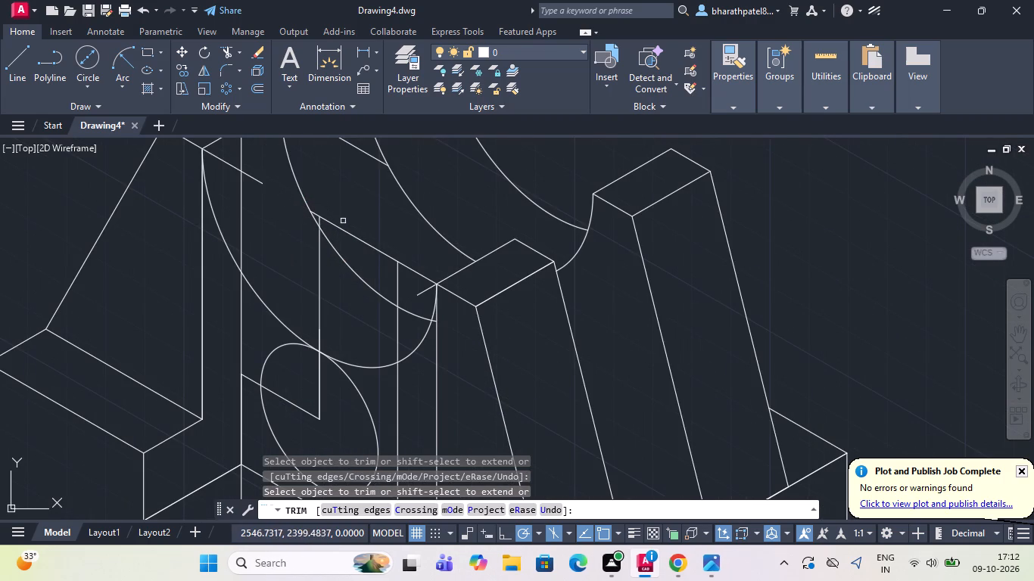
{"action": "double_click", "coordinate": [341, 231]}
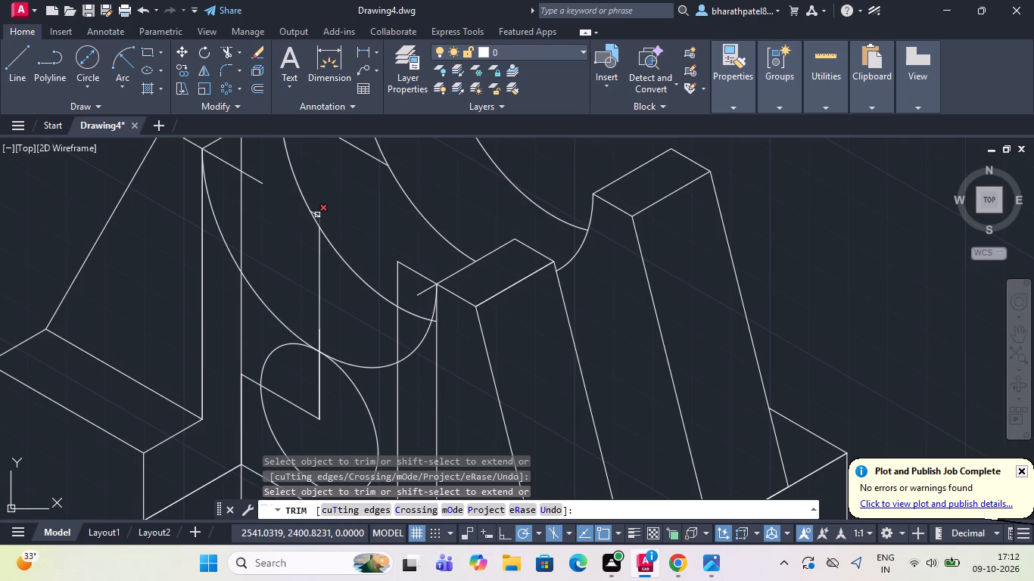
{"action": "scroll", "coordinate": [315, 213], "scroll_direction": "up", "scroll_amount": 3}
{"action": "left_click", "coordinate": [314, 213]}
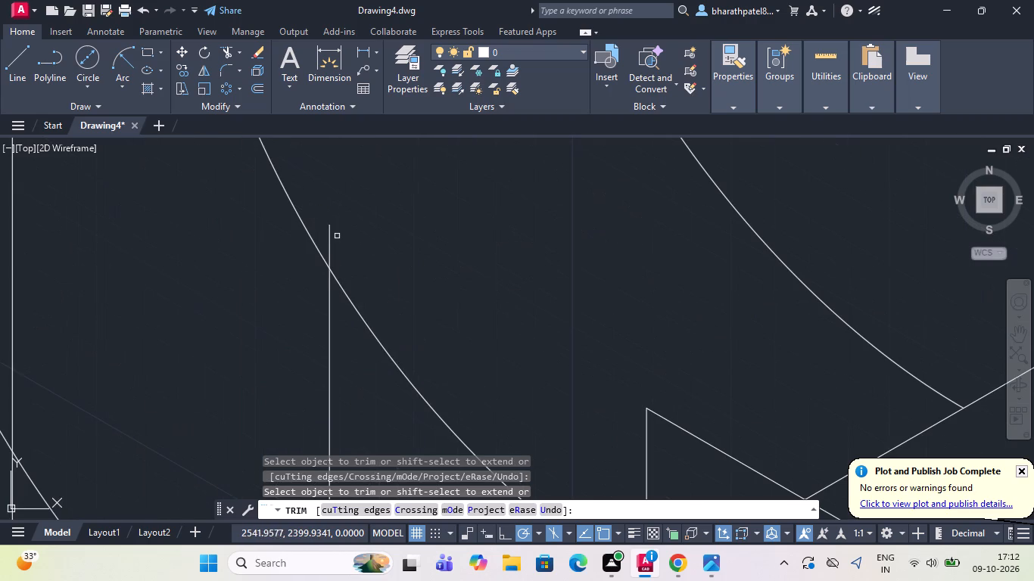
{"action": "left_click", "coordinate": [330, 235]}
{"action": "scroll", "coordinate": [330, 235], "scroll_direction": "down", "scroll_amount": 2}
Trim the stub beyond the right front upright's front inner top corner and the leftover front line pieces beside the left front upright.
{"action": "scroll", "coordinate": [330, 235], "scroll_direction": "down", "scroll_amount": 2}
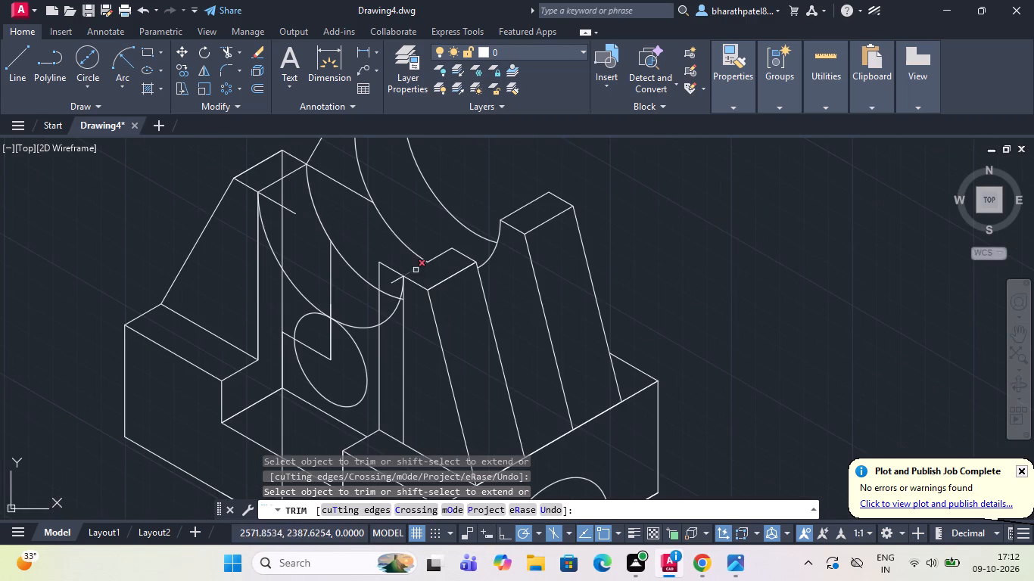
{"action": "scroll", "coordinate": [407, 278], "scroll_direction": "up", "scroll_amount": 5}
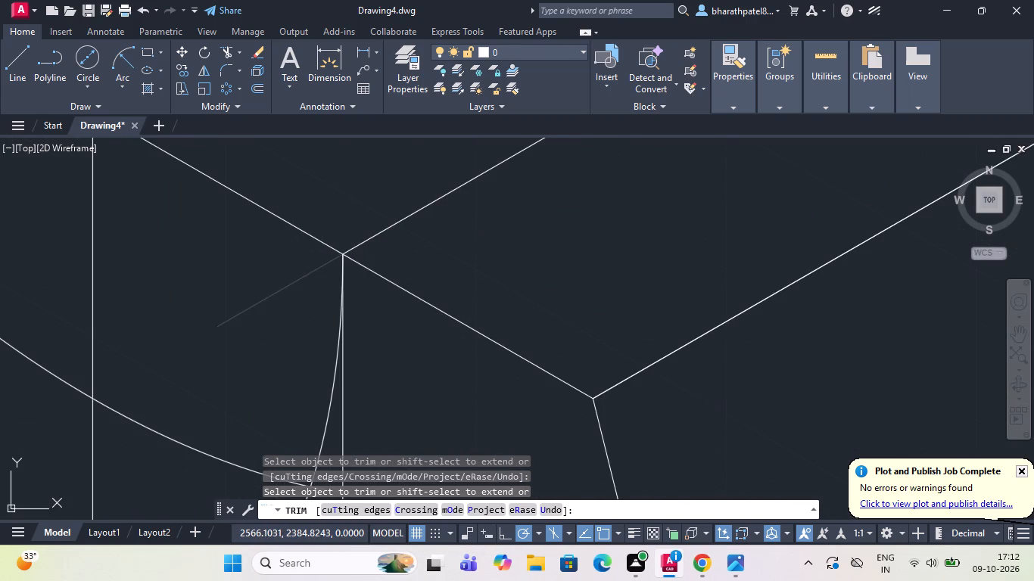
{"action": "left_click", "coordinate": [303, 275]}
{"action": "scroll", "coordinate": [309, 272], "scroll_direction": "down", "scroll_amount": 4}
{"action": "scroll", "coordinate": [104, 260], "scroll_direction": "down", "scroll_amount": 2}
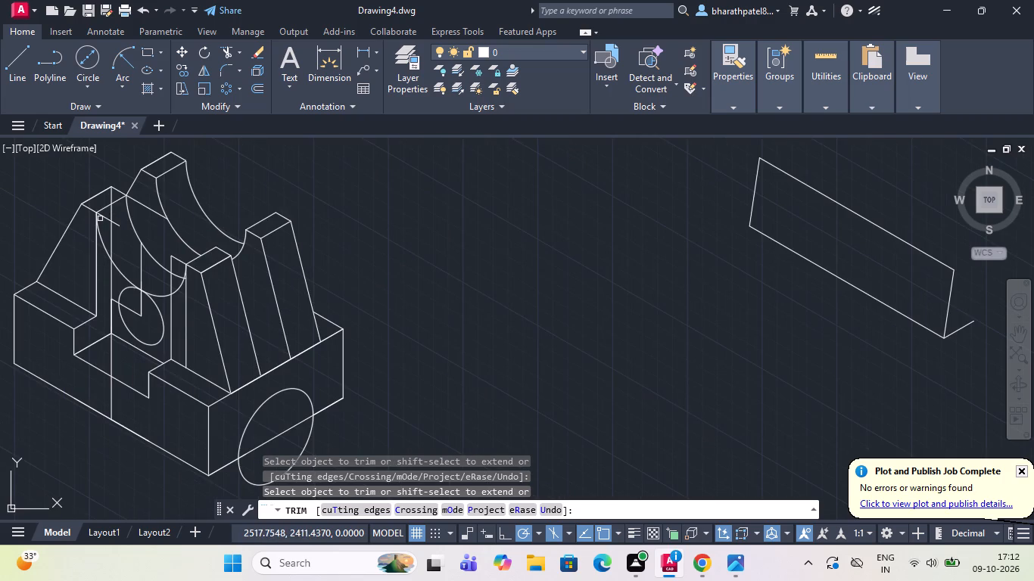
{"action": "scroll", "coordinate": [100, 219], "scroll_direction": "up", "scroll_amount": 3}
{"action": "left_click", "coordinate": [112, 204]}
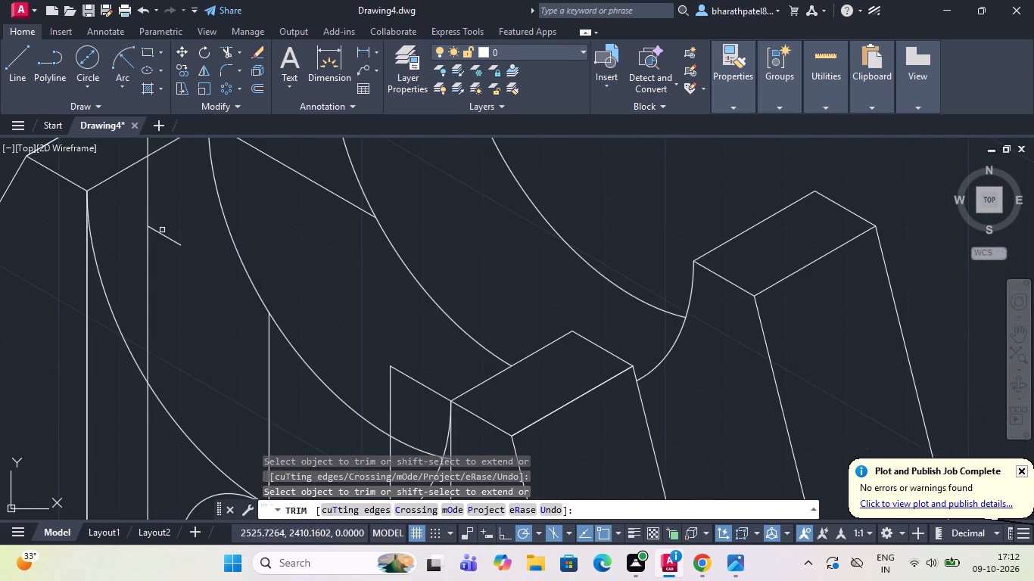
{"action": "left_click", "coordinate": [164, 233]}
{"action": "scroll", "coordinate": [164, 233], "scroll_direction": "down", "scroll_amount": 1}
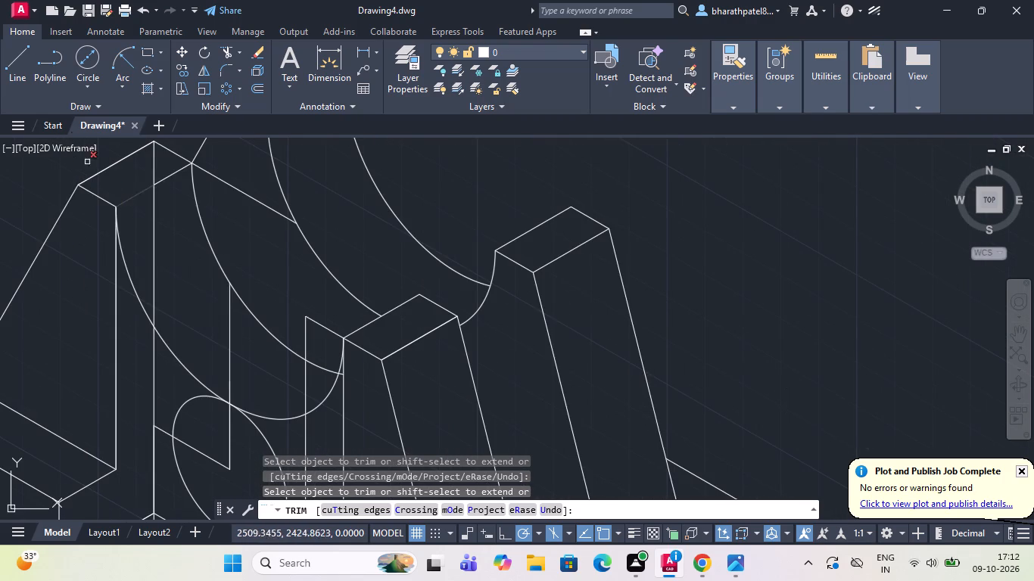
Draw a line joining the front inner corners of the two front uprights' top faces.
{"action": "left_click", "coordinate": [13, 56]}
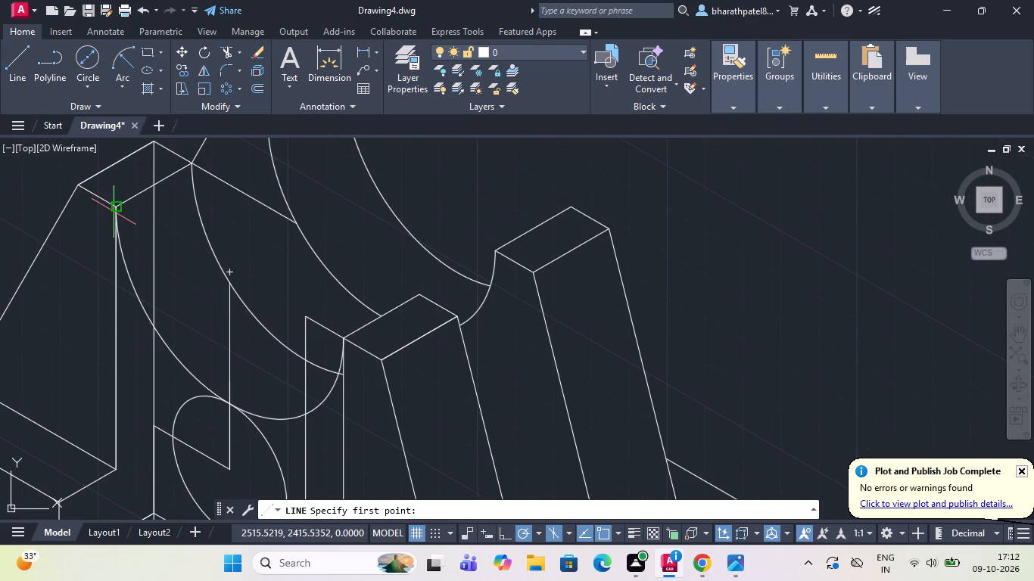
{"action": "left_click", "coordinate": [112, 207]}
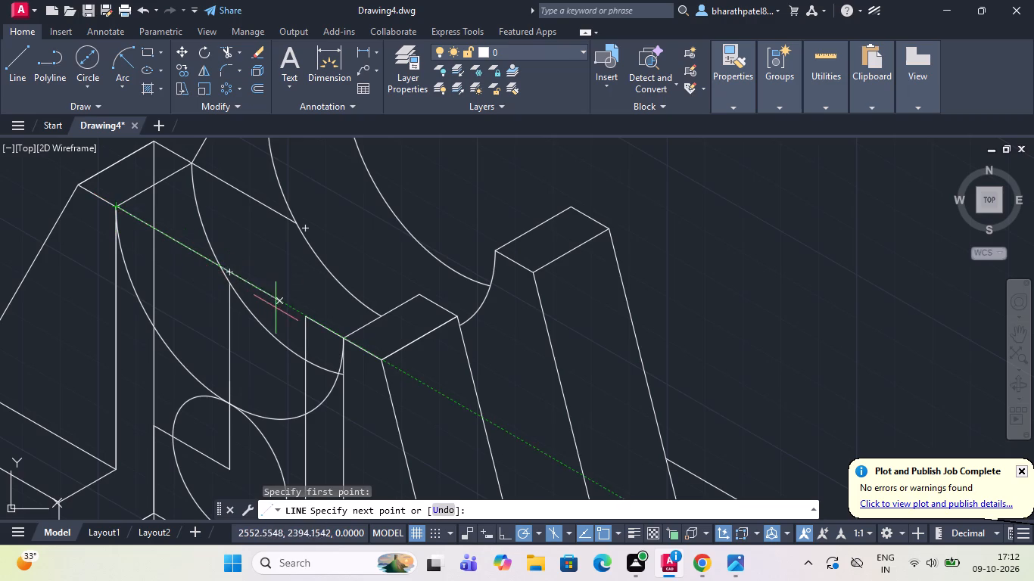
{"action": "scroll", "coordinate": [333, 332], "scroll_direction": "up", "scroll_amount": 3}
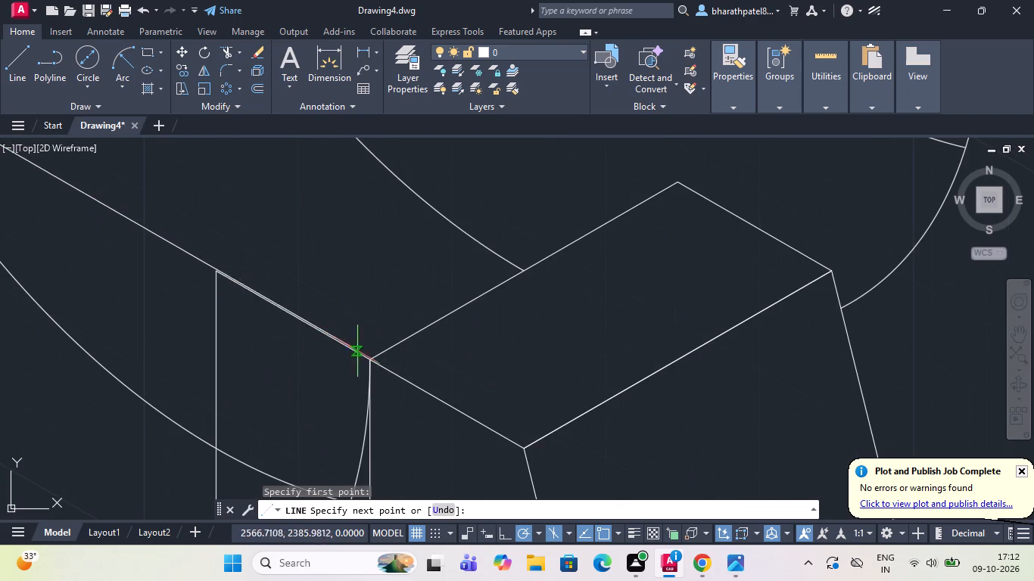
{"action": "left_click", "coordinate": [372, 361]}
{"action": "scroll", "coordinate": [370, 359], "scroll_direction": "down", "scroll_amount": 2}
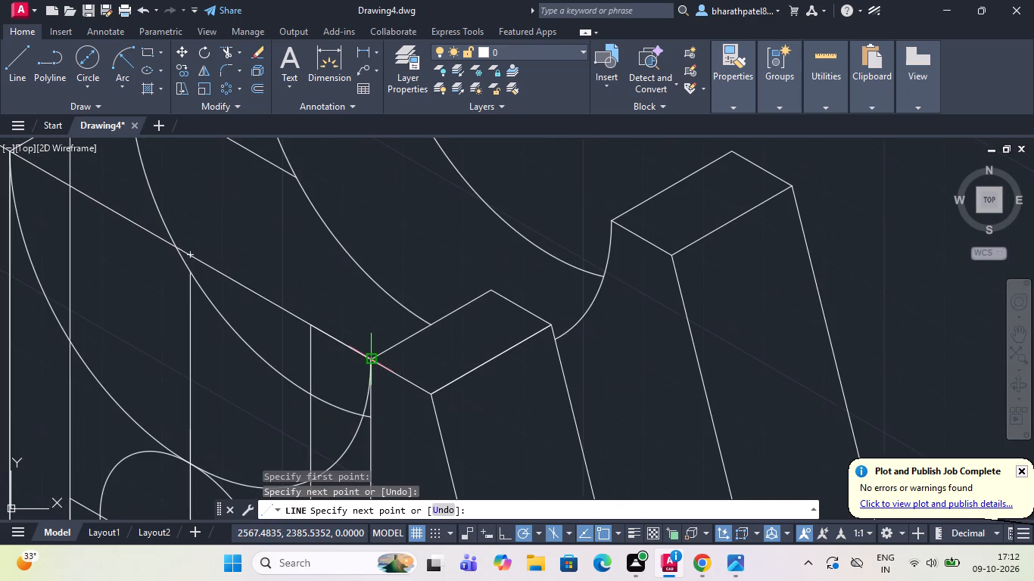
{"action": "key", "text": "Escape"}
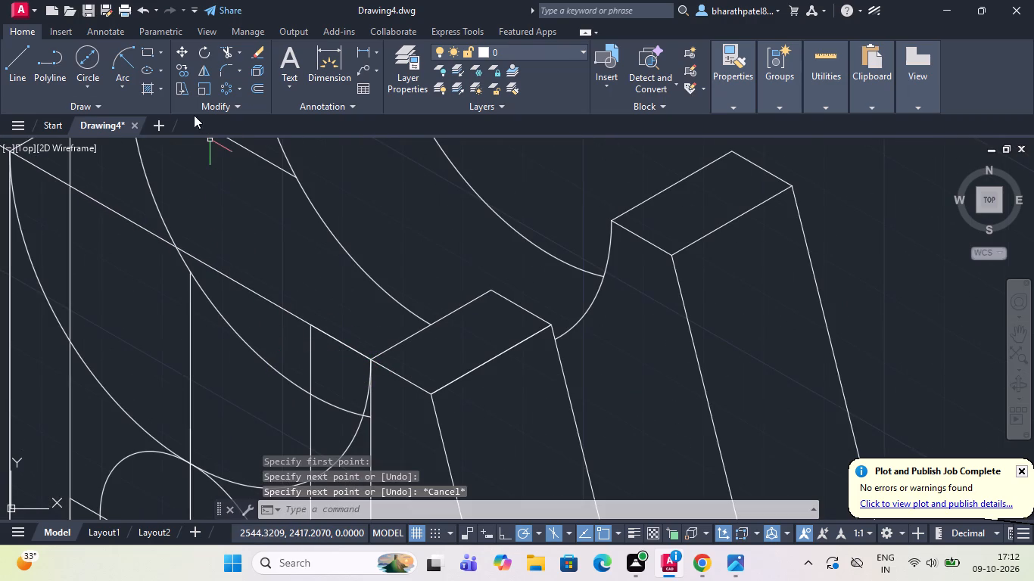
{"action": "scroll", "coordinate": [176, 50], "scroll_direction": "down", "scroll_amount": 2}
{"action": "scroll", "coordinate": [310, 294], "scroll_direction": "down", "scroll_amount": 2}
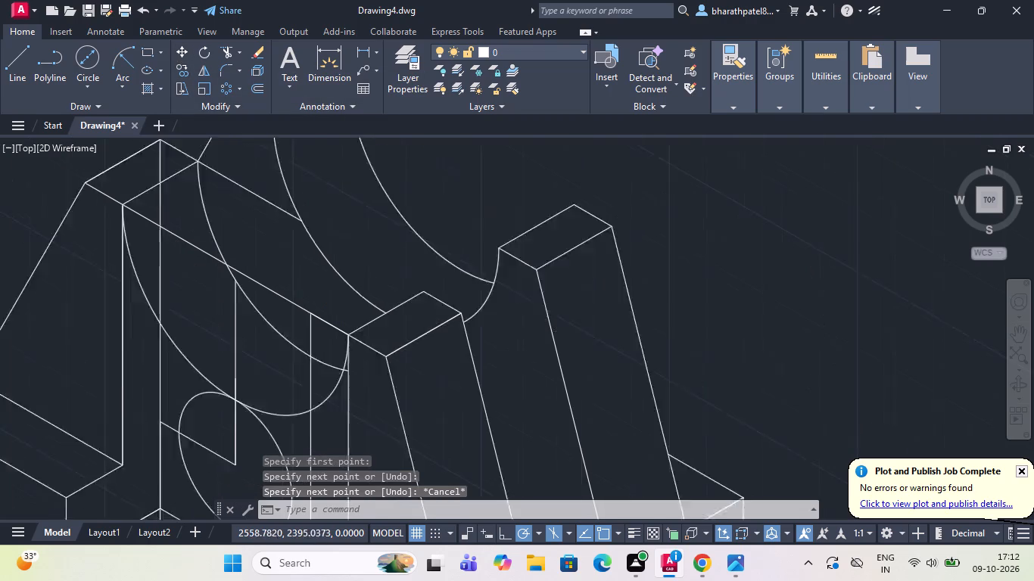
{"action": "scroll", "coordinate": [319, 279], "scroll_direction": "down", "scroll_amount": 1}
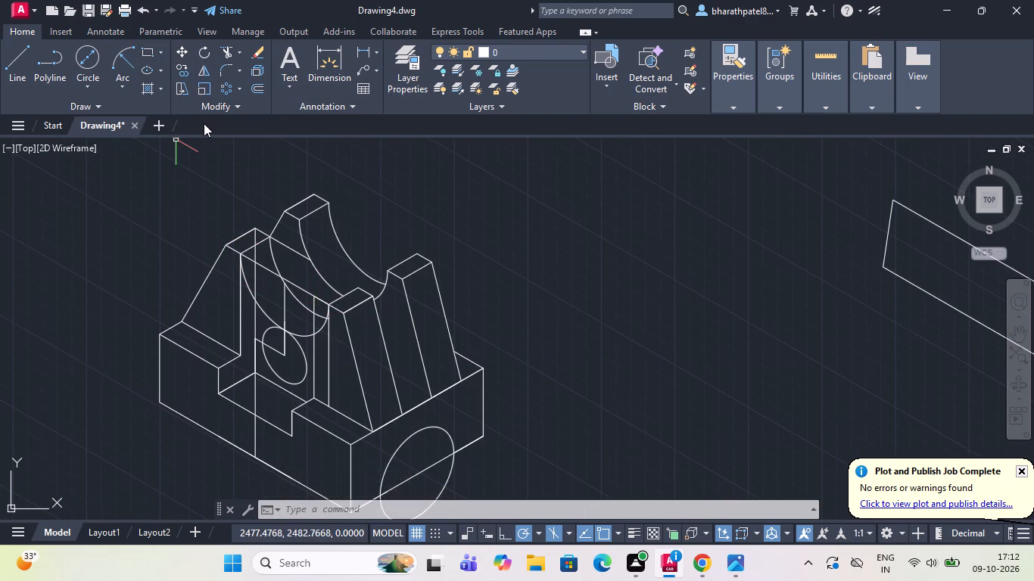
Draw an isocircle of radius 30 centred on the midpoint of the line joining the two front uprights' front inner top corners.
{"action": "type", "text": "ell"}
{"action": "key", "text": "Return"}
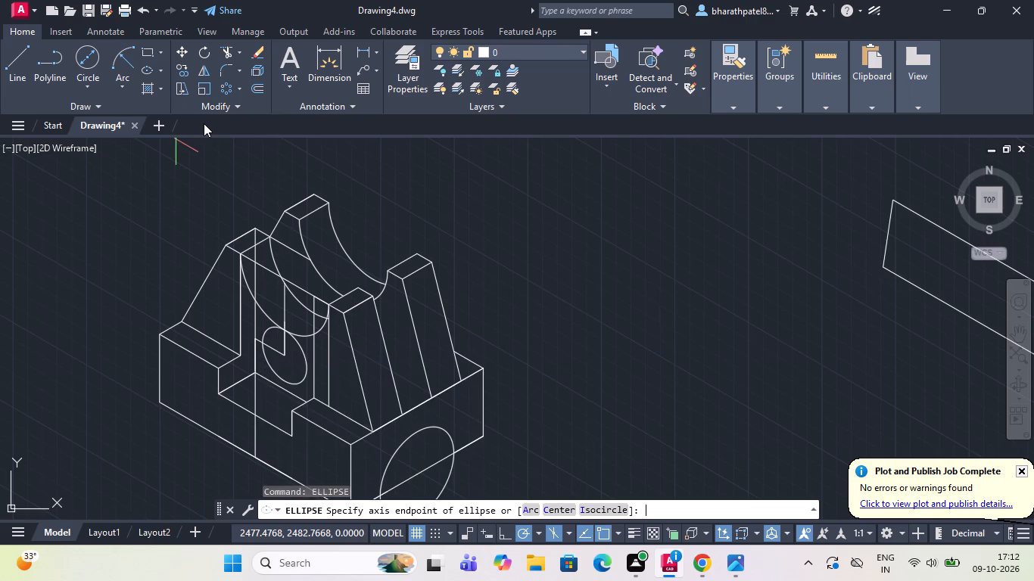
{"action": "double_click", "coordinate": [605, 511]}
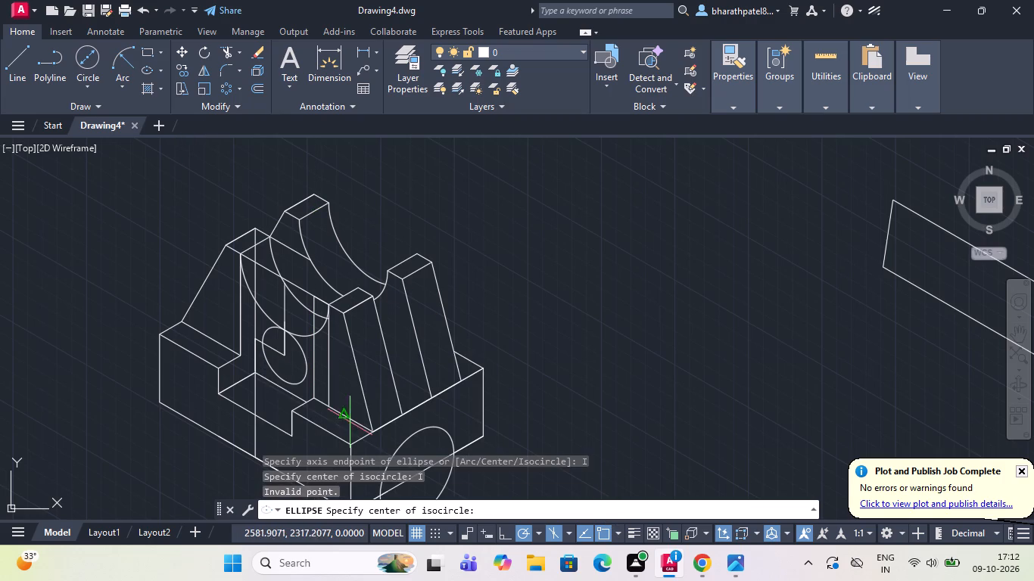
{"action": "scroll", "coordinate": [271, 278], "scroll_direction": "up", "scroll_amount": 3}
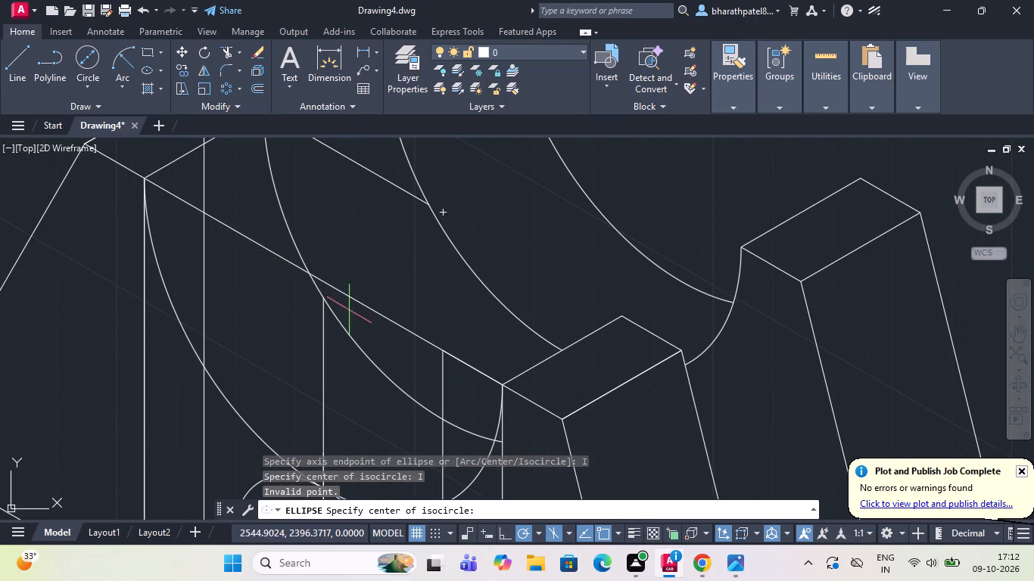
{"action": "left_click", "coordinate": [322, 278]}
{"action": "scroll", "coordinate": [322, 277], "scroll_direction": "down", "scroll_amount": 3}
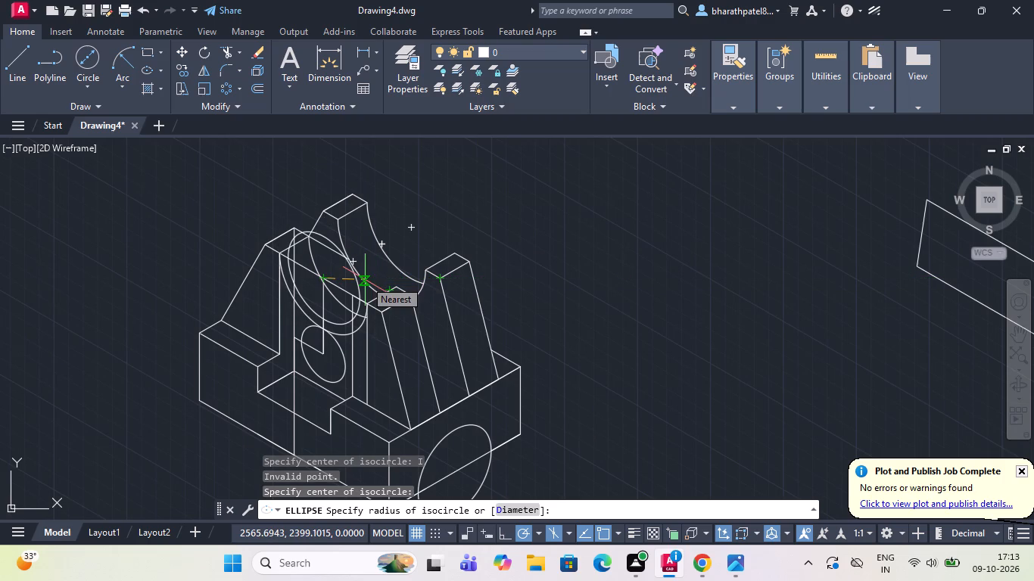
{"action": "type", "text": "30"}
{"action": "key", "text": "Return"}
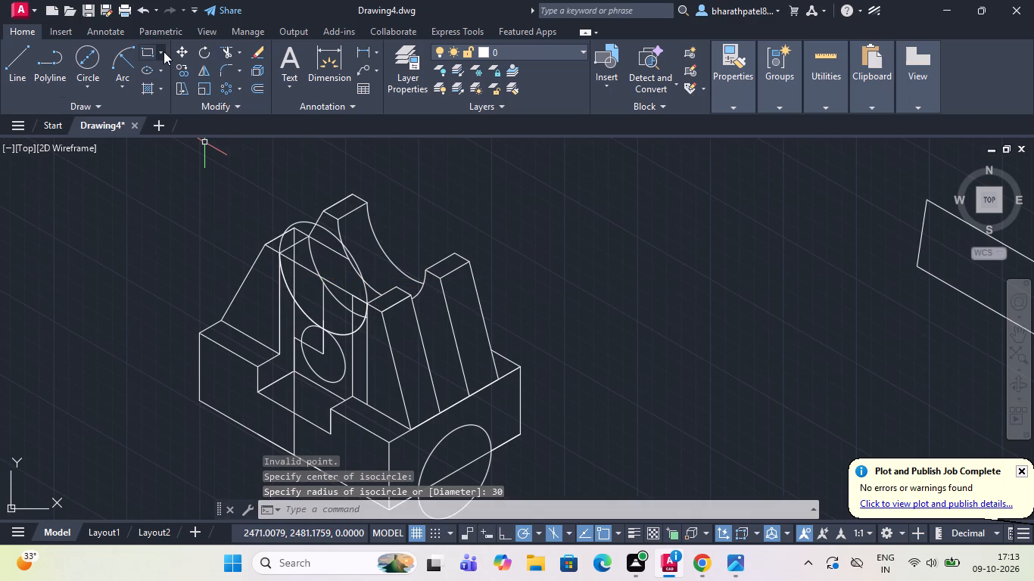
Trim away the new isocircle's upper half, leaving only the lower arc between the two front uprights.
{"action": "left_click", "coordinate": [223, 54]}
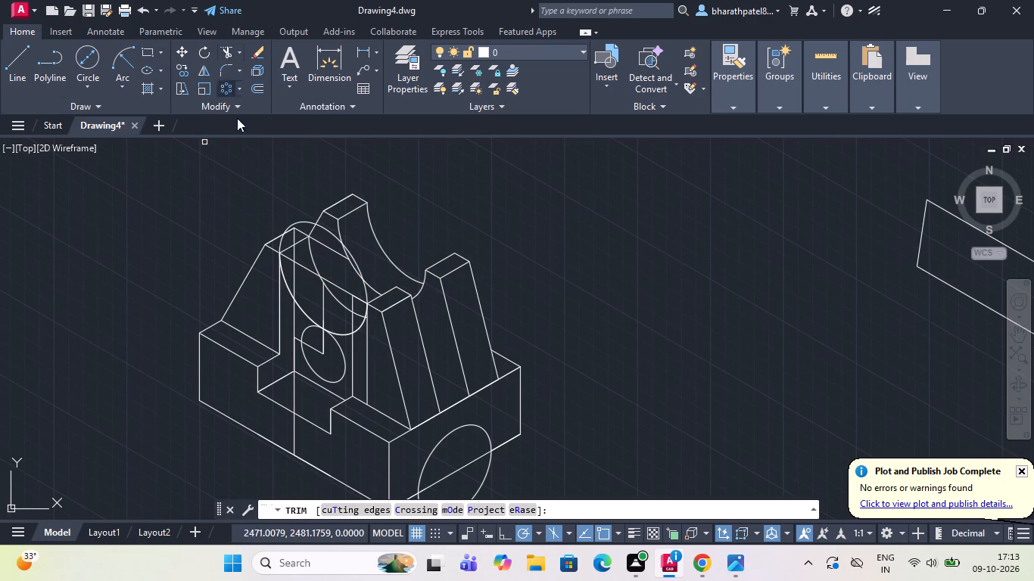
{"action": "scroll", "coordinate": [260, 220], "scroll_direction": "up", "scroll_amount": 3}
{"action": "left_click_drag", "start_coordinate": [322, 315], "coordinate": [397, 299]}
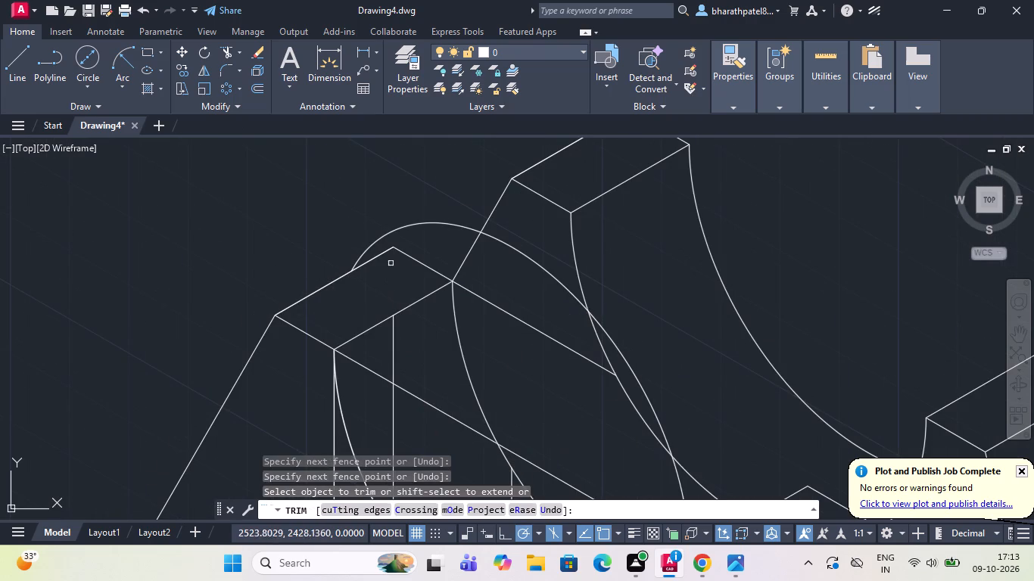
{"action": "left_click_drag", "start_coordinate": [402, 206], "coordinate": [430, 238]}
{"action": "left_click_drag", "start_coordinate": [515, 230], "coordinate": [515, 269]}
{"action": "scroll", "coordinate": [515, 269], "scroll_direction": "down", "scroll_amount": 2}
{"action": "scroll", "coordinate": [556, 361], "scroll_direction": "up", "scroll_amount": 2}
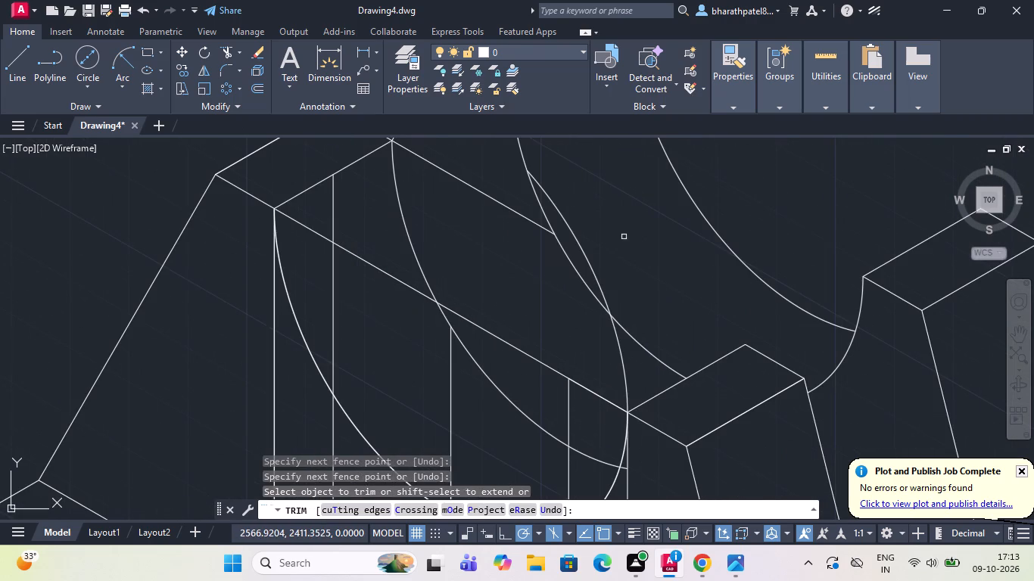
{"action": "left_click_drag", "start_coordinate": [624, 237], "coordinate": [593, 273]}
{"action": "left_click_drag", "start_coordinate": [599, 337], "coordinate": [600, 337]}
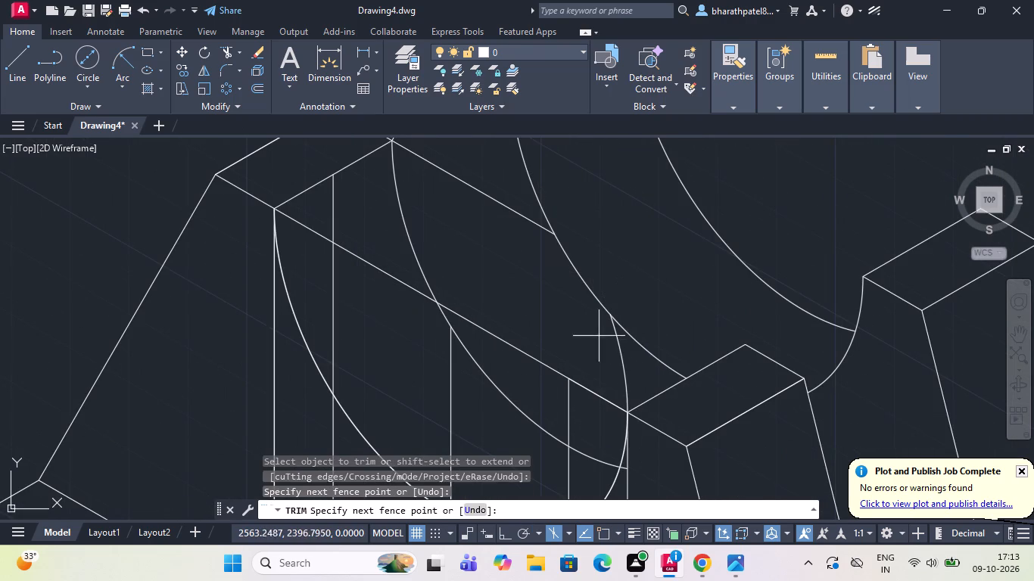
{"action": "left_click_drag", "start_coordinate": [600, 337], "coordinate": [637, 374]}
{"action": "scroll", "coordinate": [570, 331], "scroll_direction": "down", "scroll_amount": 3}
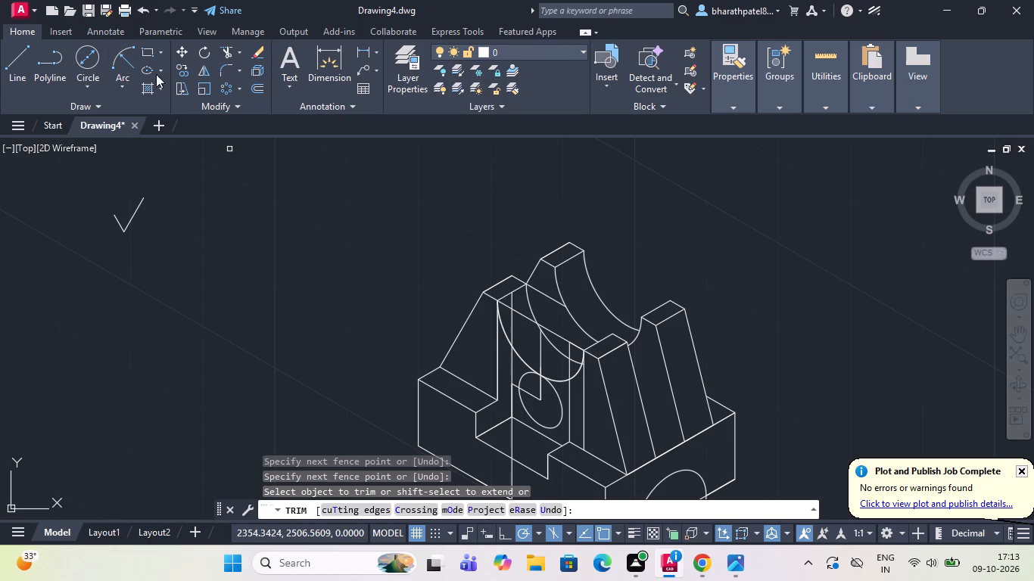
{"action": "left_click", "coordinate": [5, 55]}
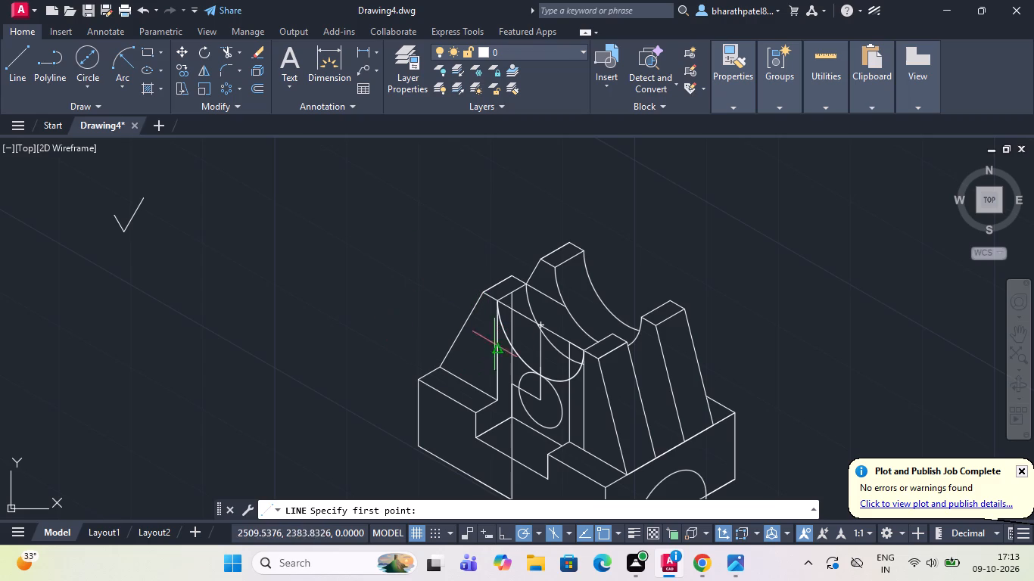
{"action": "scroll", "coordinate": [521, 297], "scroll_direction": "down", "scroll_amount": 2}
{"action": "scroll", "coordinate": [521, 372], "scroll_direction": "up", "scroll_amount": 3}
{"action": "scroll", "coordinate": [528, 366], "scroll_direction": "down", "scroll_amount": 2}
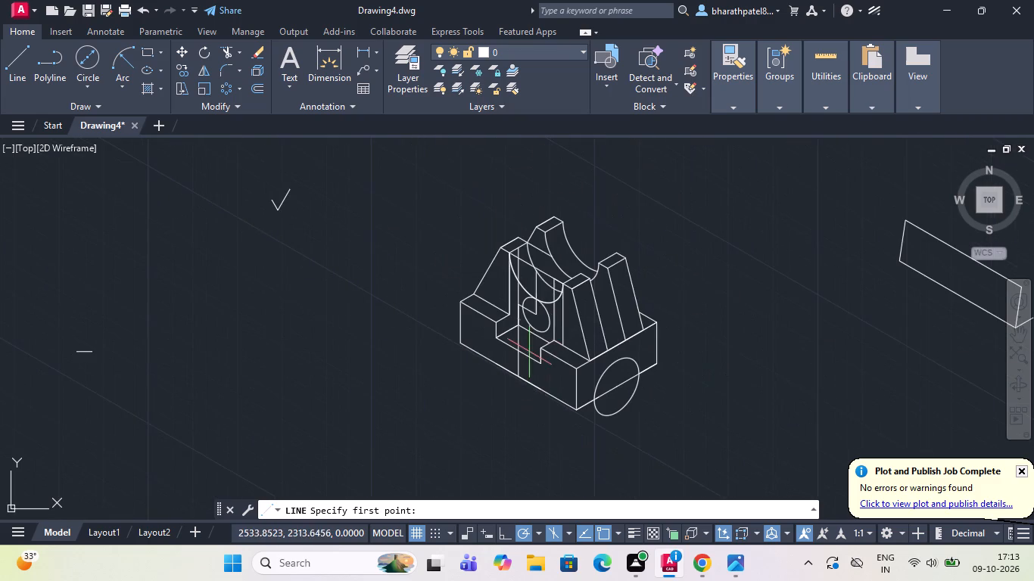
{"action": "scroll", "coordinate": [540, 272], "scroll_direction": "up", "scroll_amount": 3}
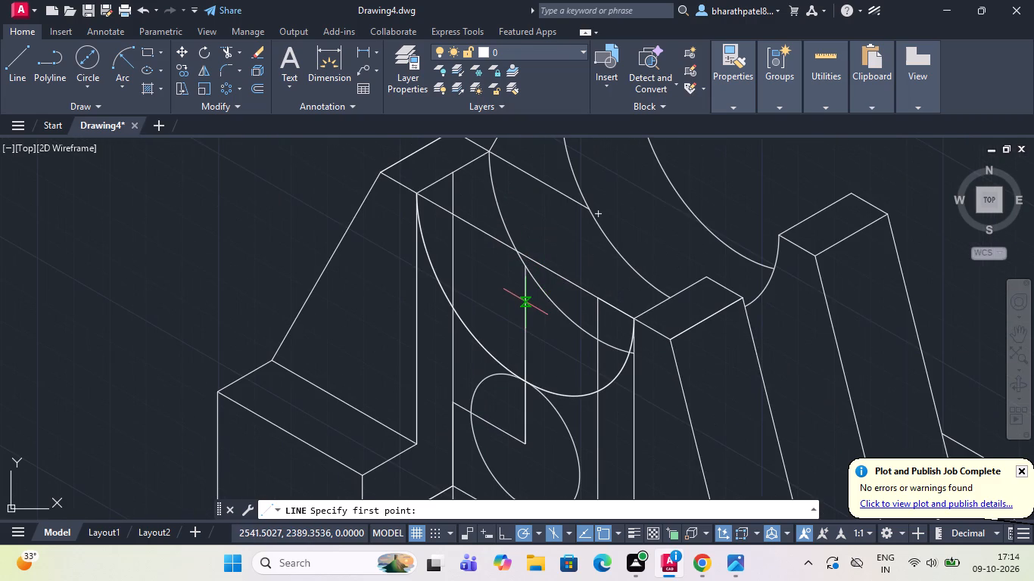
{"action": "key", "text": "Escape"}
Delete the front and back straight lines joining the tops of the two front uprights across the recess.
{"action": "left_click", "coordinate": [559, 275]}
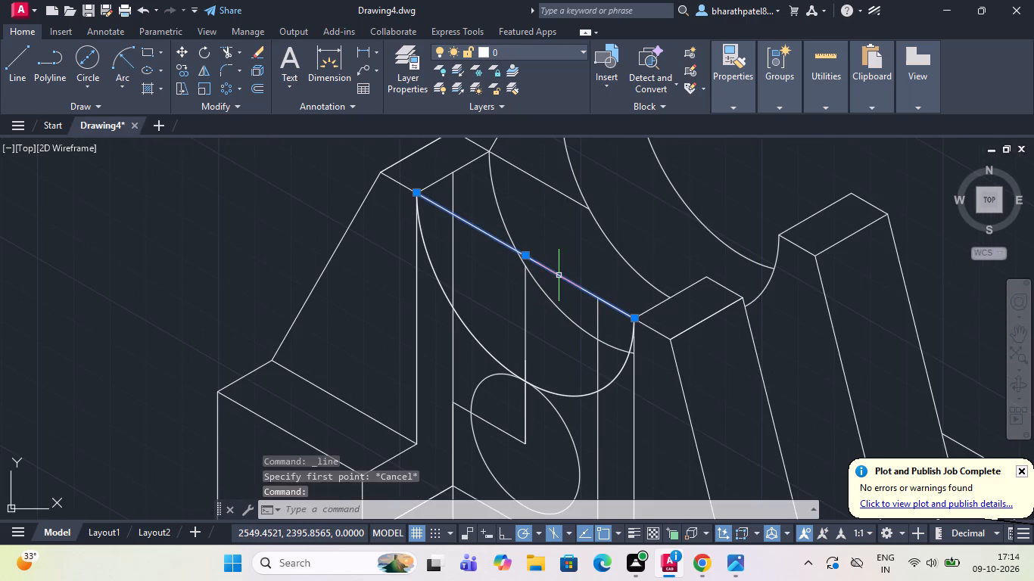
{"action": "left_click", "coordinate": [553, 185]}
{"action": "scroll", "coordinate": [553, 185], "scroll_direction": "down", "scroll_amount": 2}
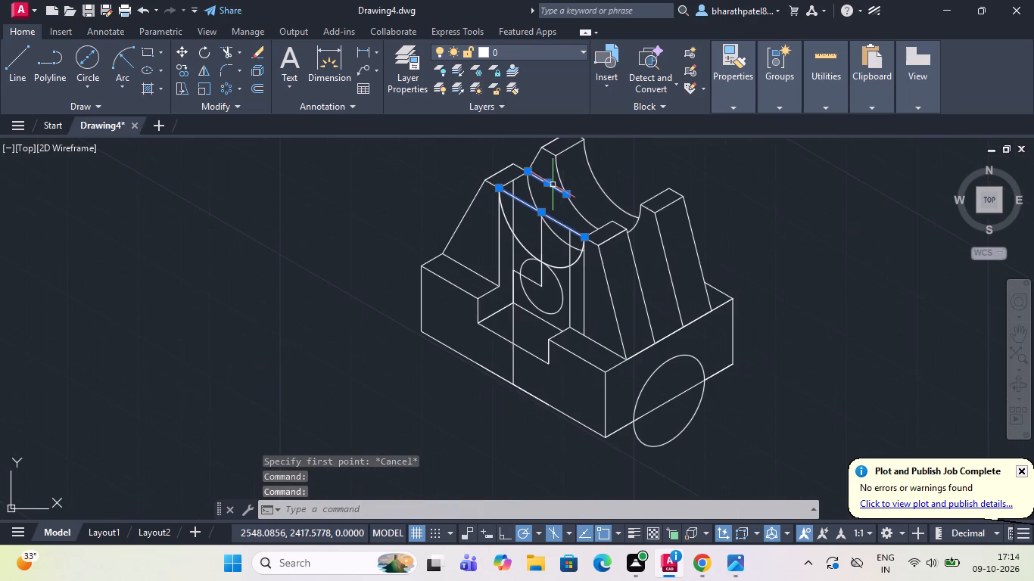
{"action": "key", "text": "Delete"}
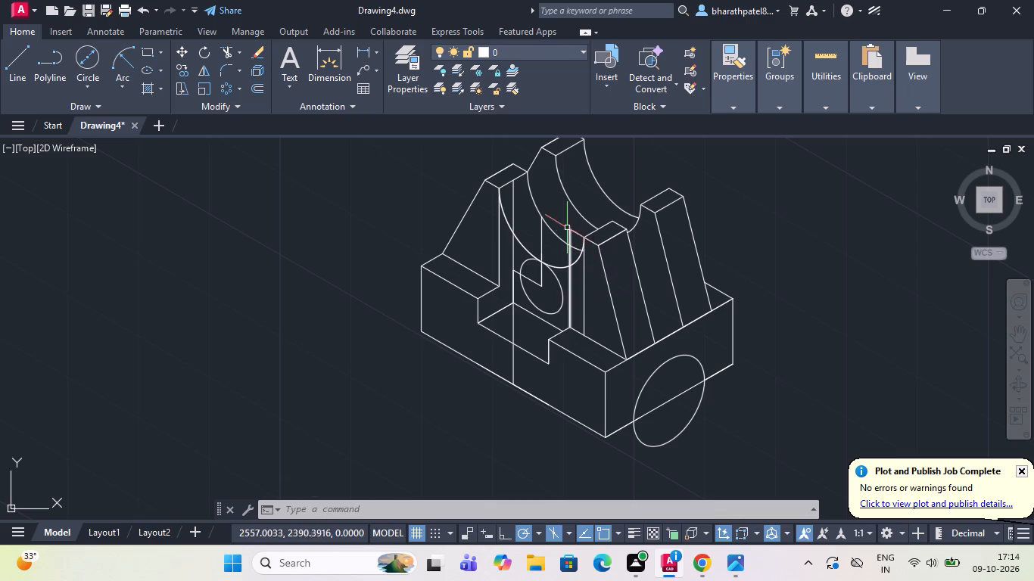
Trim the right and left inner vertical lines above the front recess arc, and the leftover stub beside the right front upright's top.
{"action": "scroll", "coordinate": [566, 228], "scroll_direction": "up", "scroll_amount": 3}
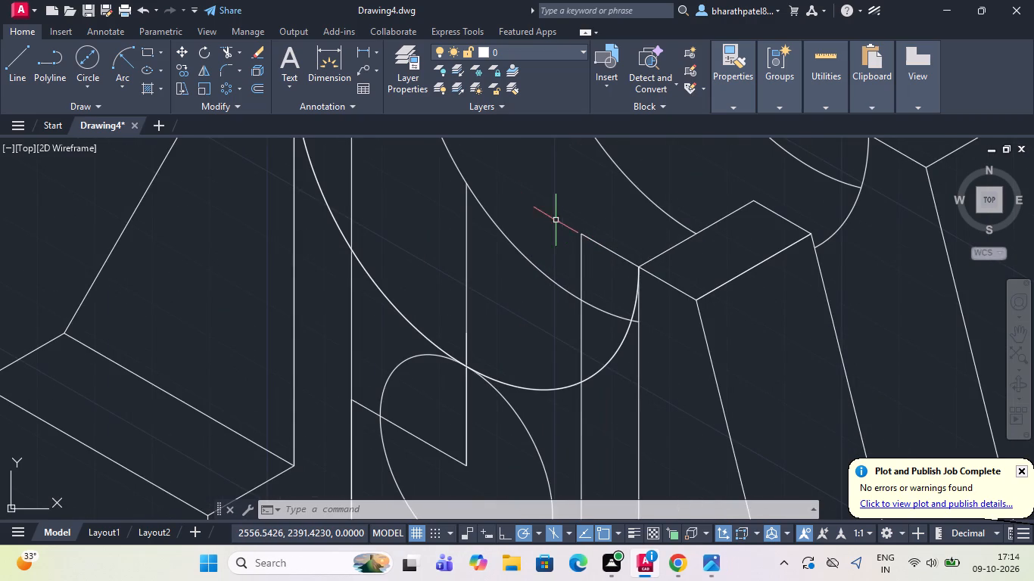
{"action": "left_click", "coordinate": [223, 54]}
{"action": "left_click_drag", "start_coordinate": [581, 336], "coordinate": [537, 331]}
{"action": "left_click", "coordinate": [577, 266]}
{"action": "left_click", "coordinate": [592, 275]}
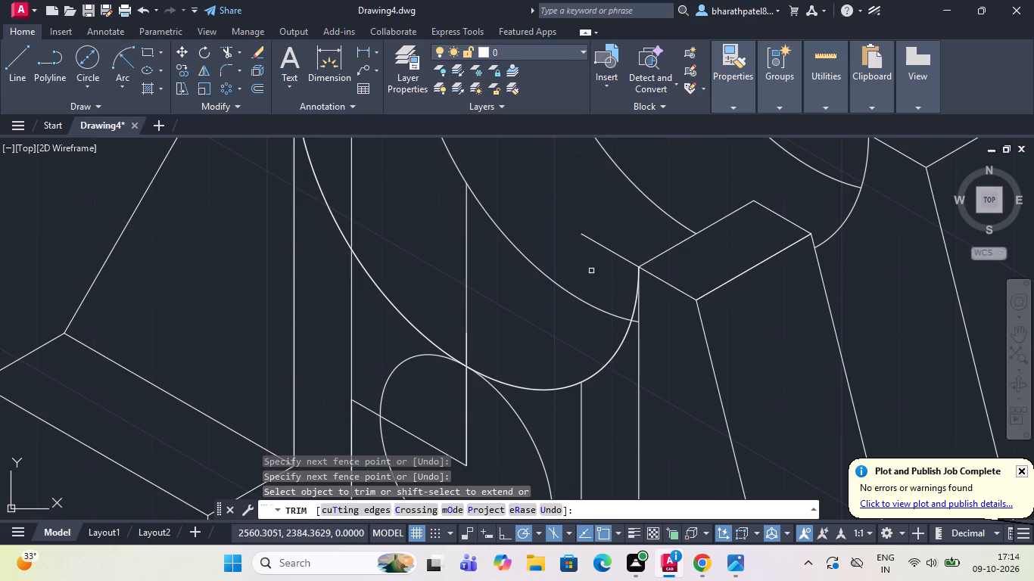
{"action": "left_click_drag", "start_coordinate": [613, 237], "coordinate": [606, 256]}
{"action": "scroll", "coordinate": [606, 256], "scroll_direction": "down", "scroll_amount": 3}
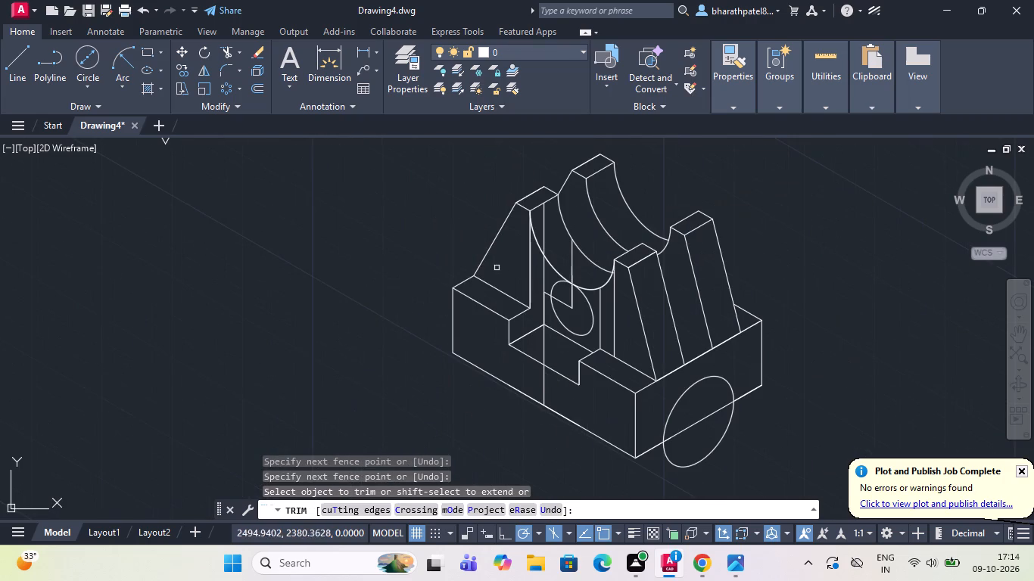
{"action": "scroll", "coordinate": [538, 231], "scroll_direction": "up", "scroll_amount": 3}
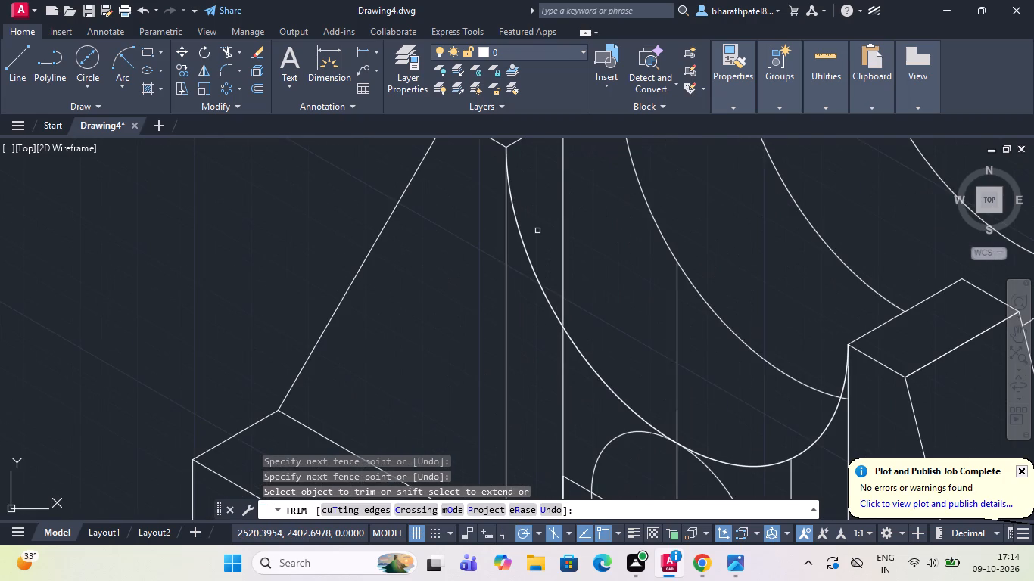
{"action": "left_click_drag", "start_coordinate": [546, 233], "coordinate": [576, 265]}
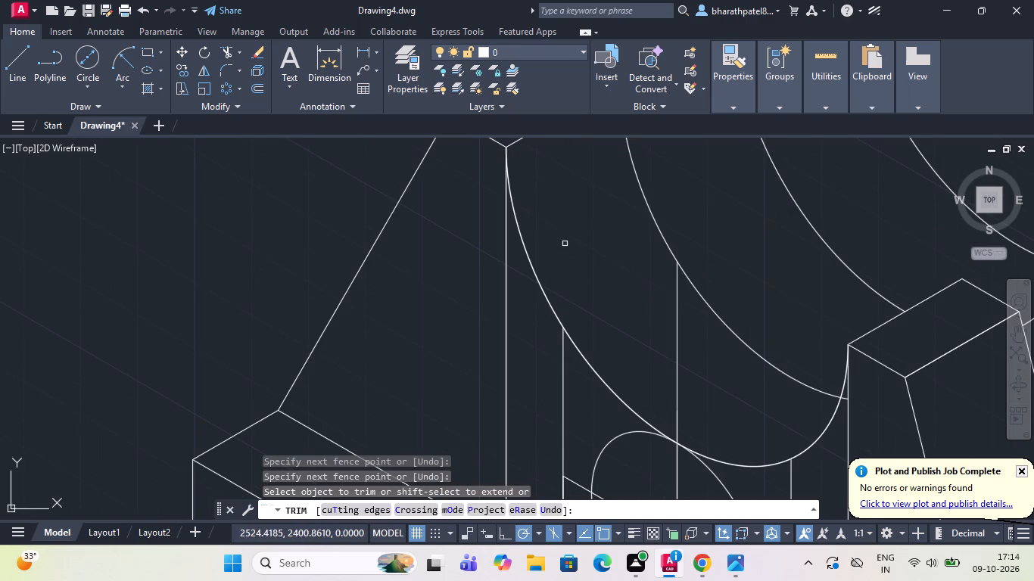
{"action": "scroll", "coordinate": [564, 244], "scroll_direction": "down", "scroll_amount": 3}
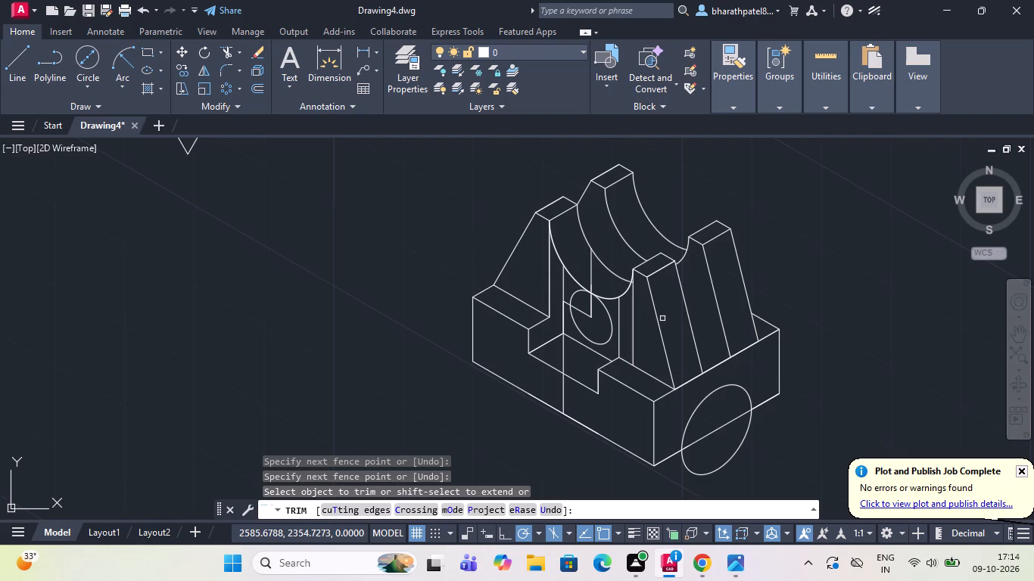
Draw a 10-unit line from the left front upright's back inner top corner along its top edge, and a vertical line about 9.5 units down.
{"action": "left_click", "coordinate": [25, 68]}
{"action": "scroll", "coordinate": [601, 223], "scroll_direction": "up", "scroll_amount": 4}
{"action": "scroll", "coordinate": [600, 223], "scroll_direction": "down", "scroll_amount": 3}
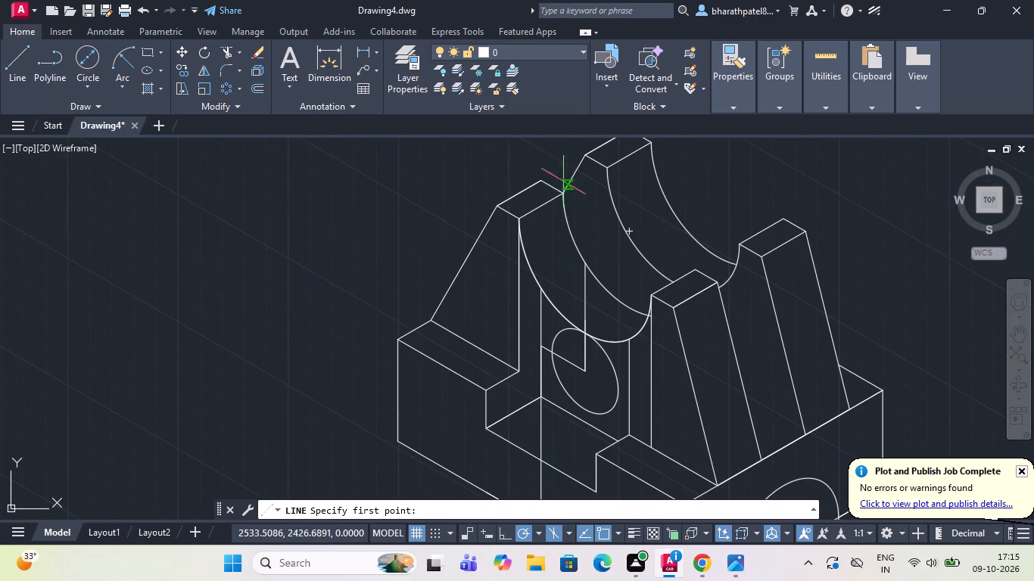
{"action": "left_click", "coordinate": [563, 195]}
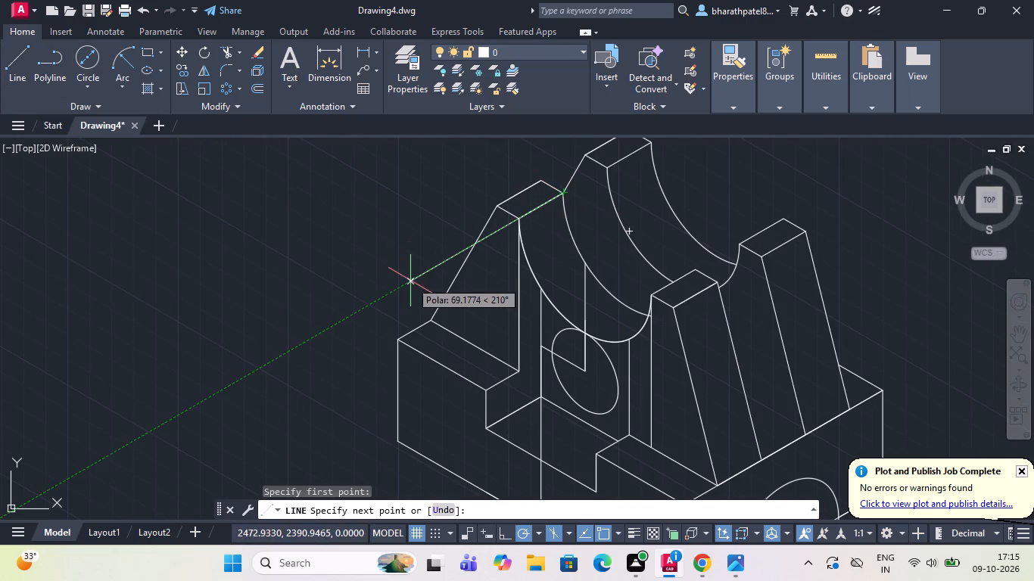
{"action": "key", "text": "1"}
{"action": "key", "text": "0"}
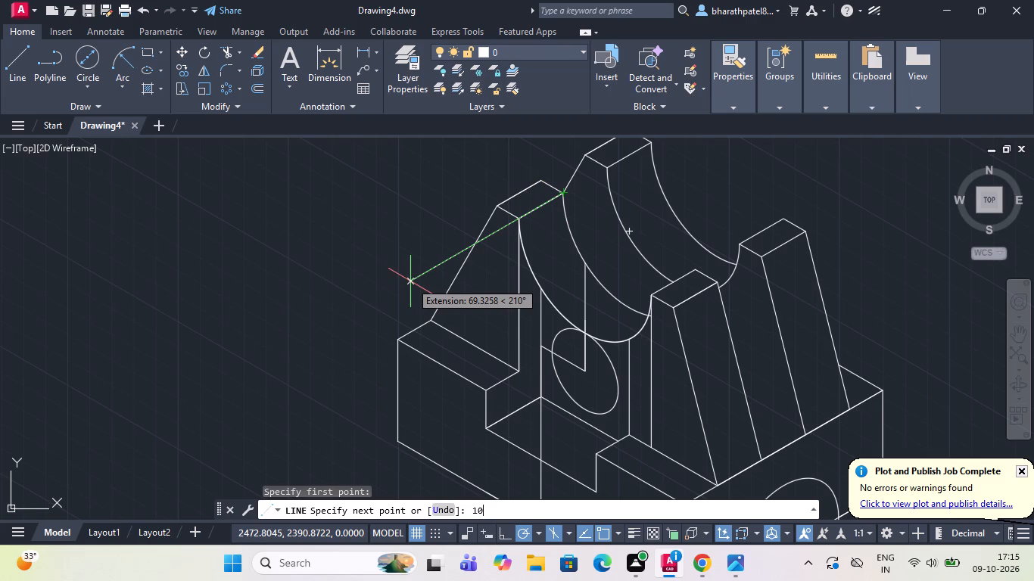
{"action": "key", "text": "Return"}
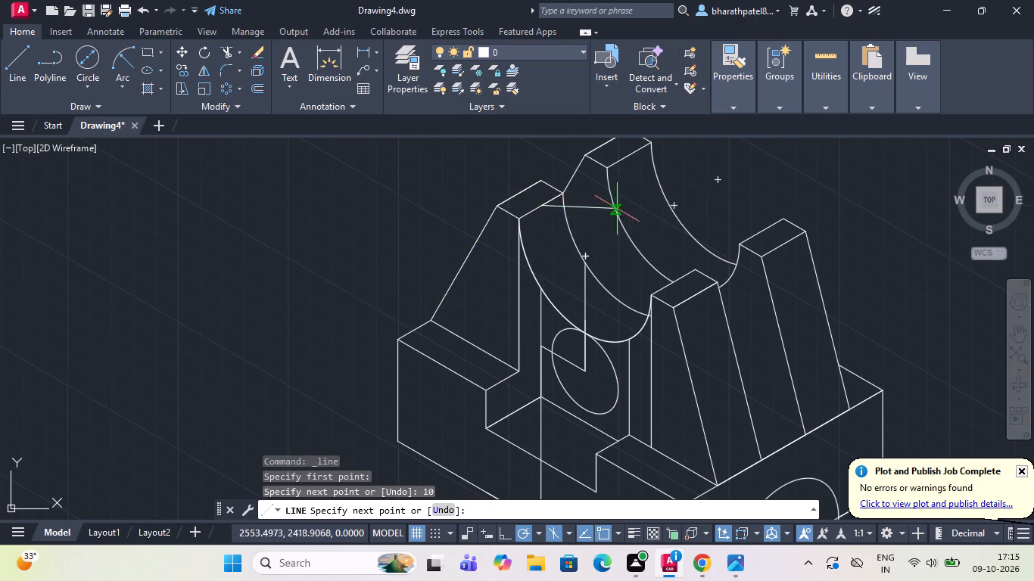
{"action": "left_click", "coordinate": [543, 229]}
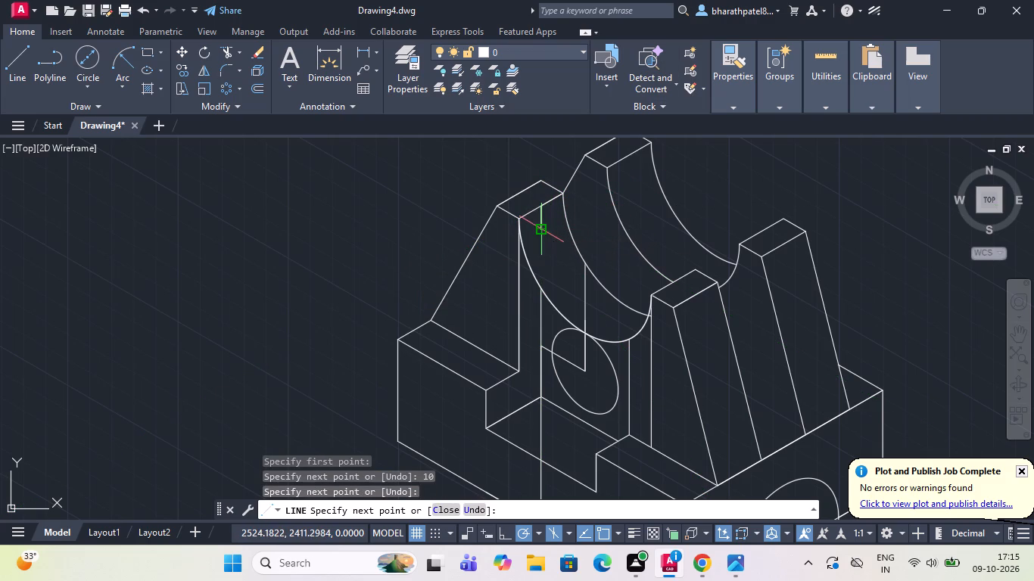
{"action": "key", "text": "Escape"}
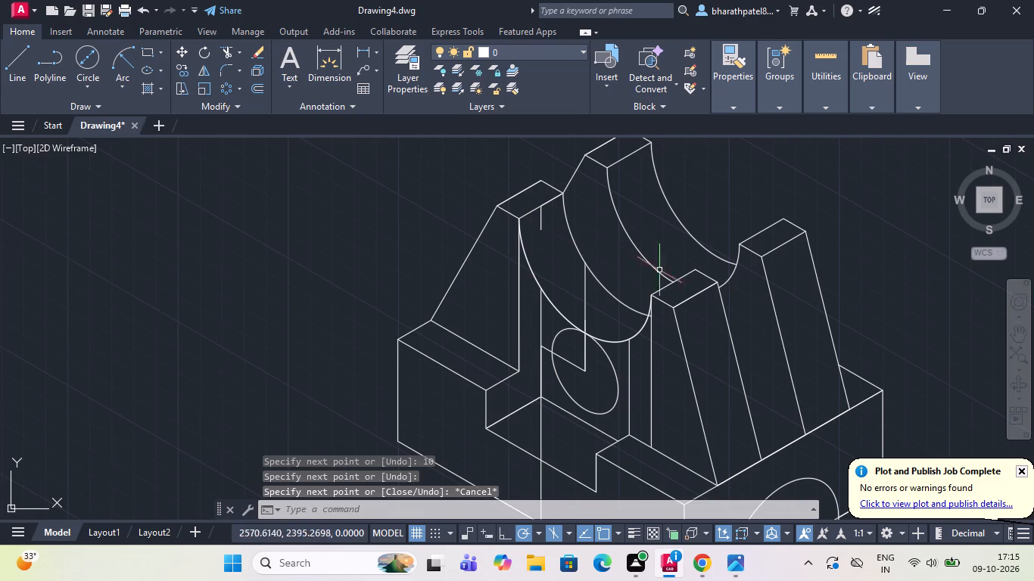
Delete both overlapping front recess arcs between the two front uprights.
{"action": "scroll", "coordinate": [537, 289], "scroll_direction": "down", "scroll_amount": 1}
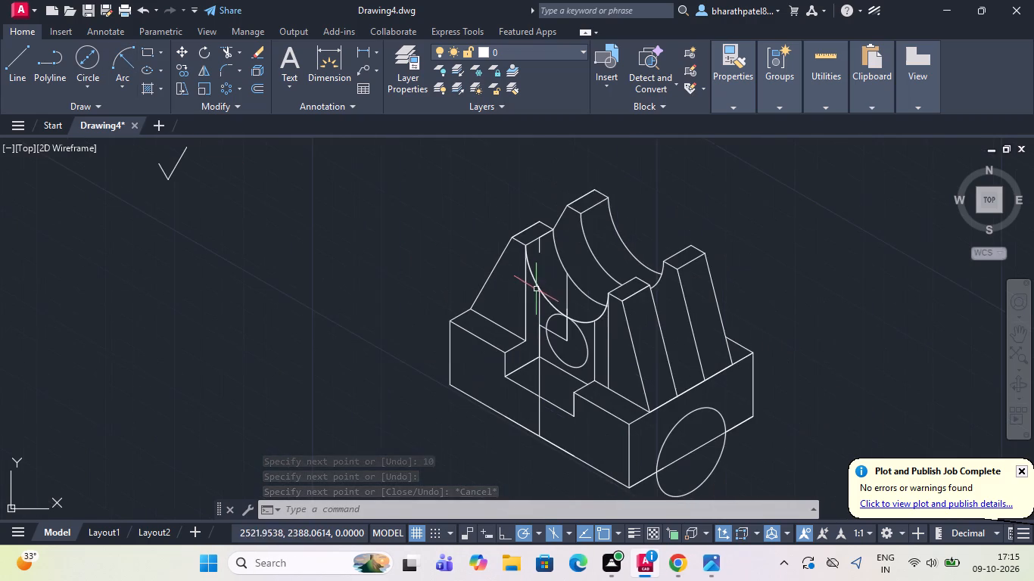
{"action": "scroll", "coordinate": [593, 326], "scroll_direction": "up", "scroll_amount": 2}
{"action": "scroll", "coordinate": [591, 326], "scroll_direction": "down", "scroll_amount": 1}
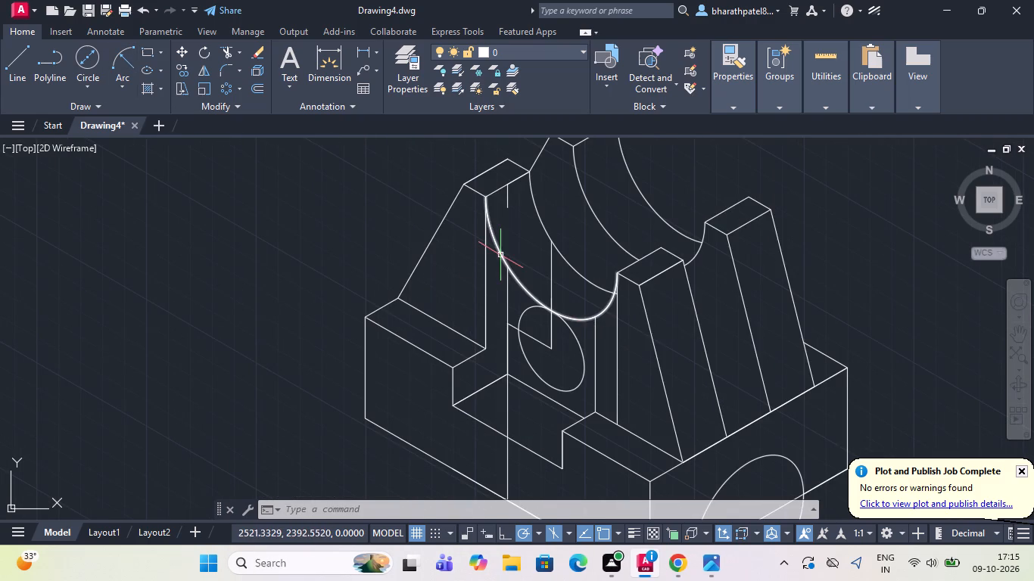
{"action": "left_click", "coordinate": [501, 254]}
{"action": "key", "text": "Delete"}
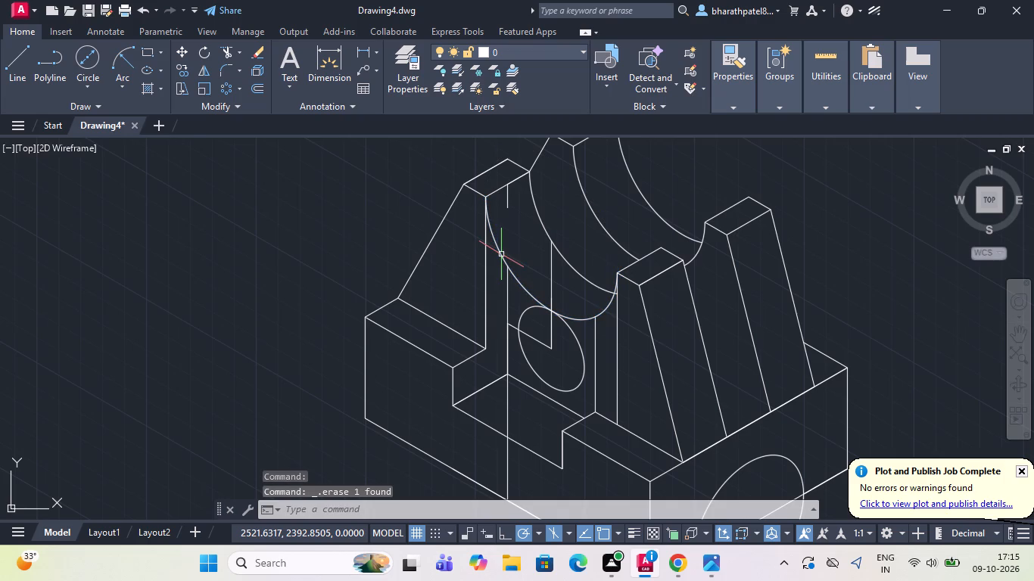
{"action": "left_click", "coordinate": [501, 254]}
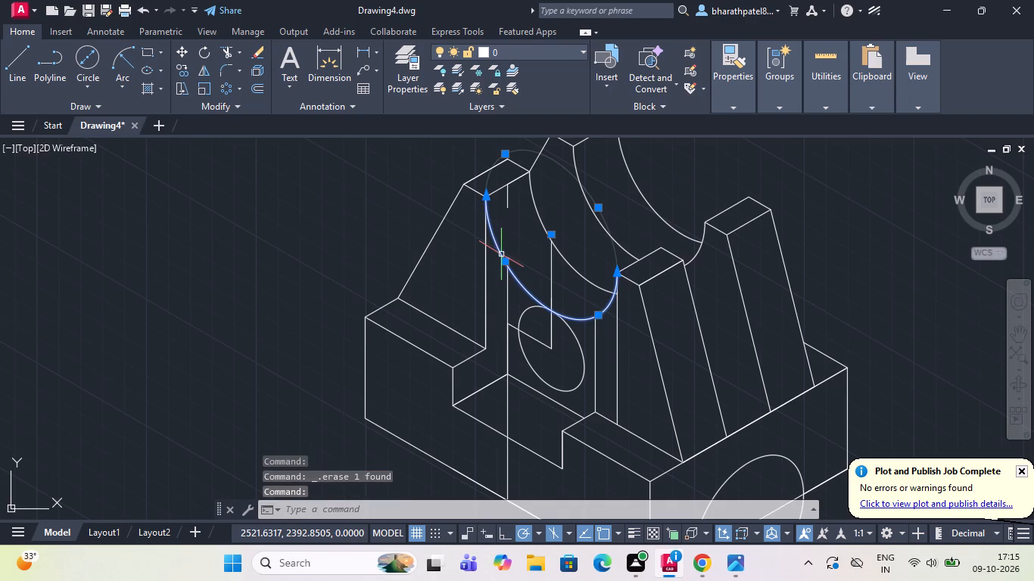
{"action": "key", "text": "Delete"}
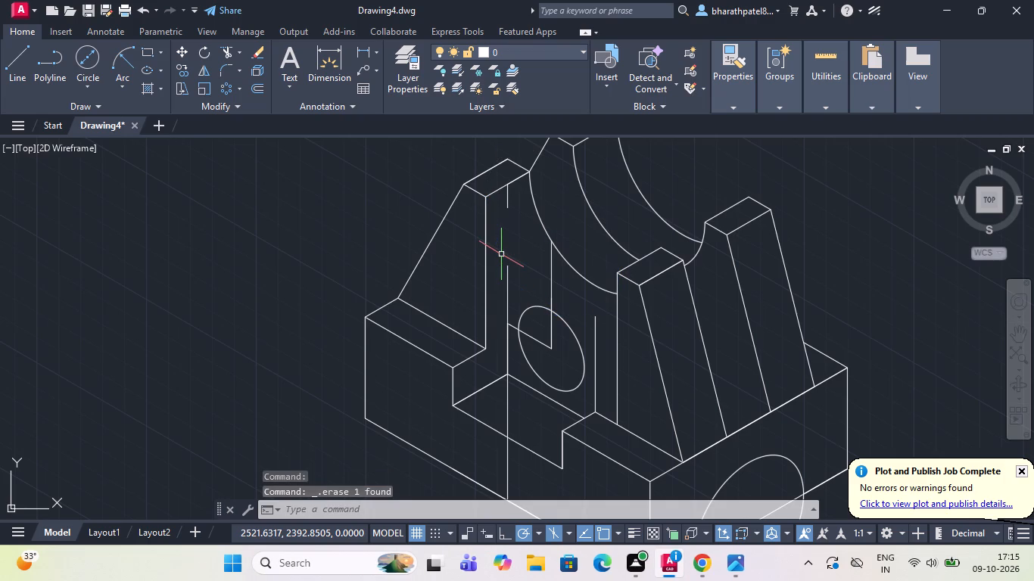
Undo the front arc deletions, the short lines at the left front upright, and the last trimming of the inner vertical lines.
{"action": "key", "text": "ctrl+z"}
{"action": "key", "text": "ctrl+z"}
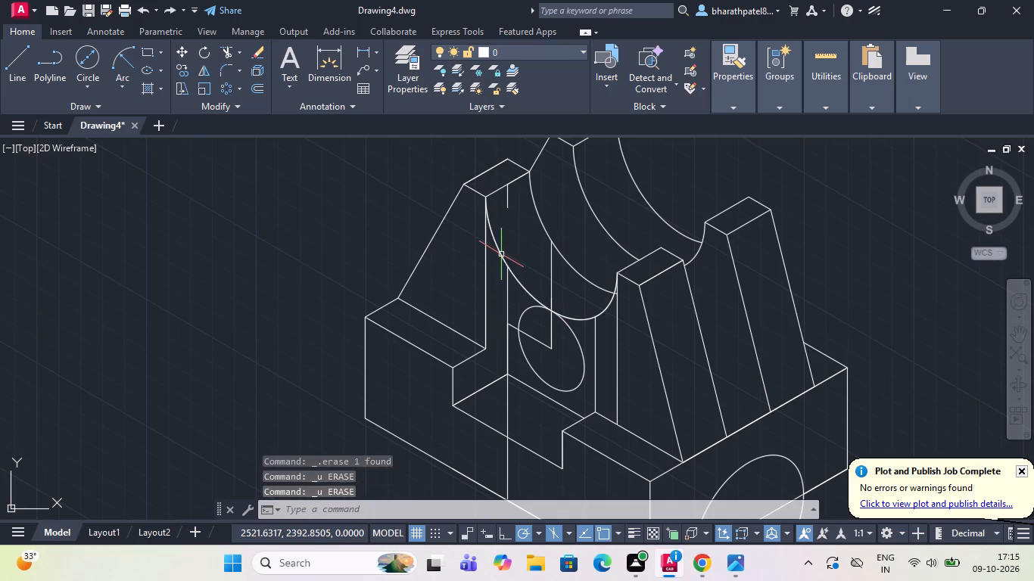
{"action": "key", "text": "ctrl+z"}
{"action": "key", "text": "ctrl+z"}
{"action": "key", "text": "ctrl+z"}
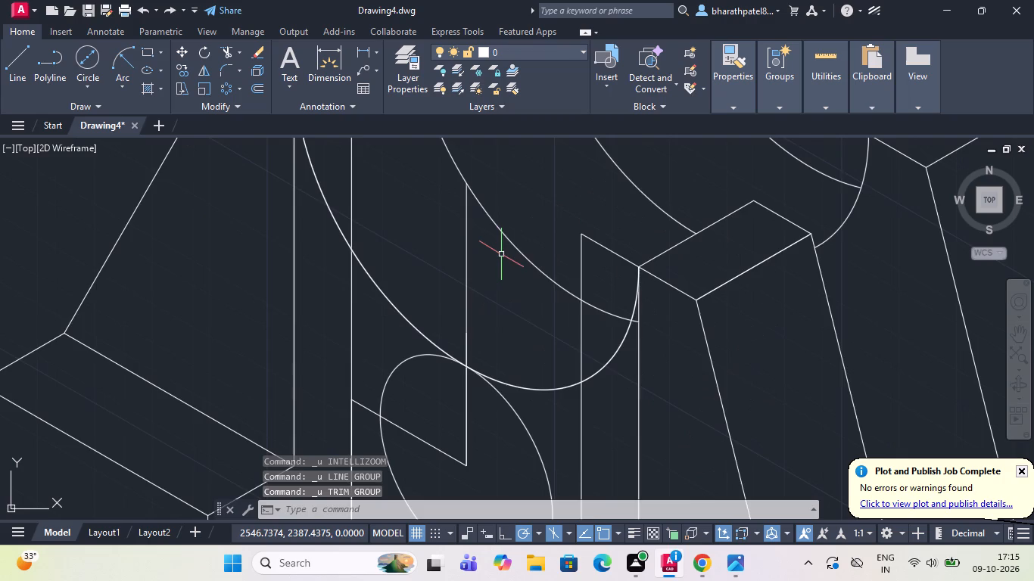
Undo the earlier erasure, line work, trims and ellipse around the front recess between the two front uprights.
{"action": "key", "text": "ctrl+z"}
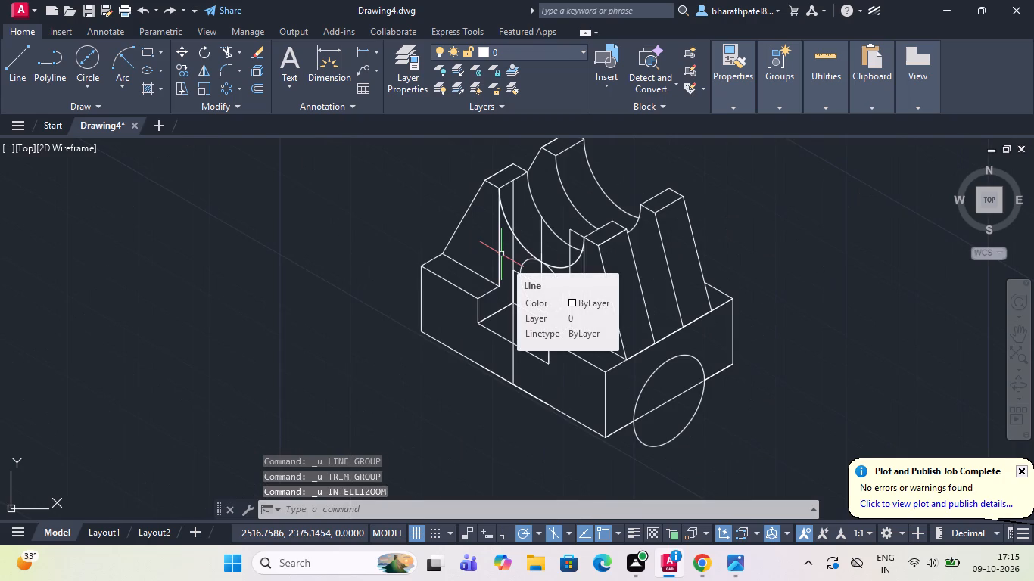
{"action": "key", "text": "ctrl+z"}
{"action": "key", "text": "ctrl+z"}
{"action": "key", "text": "ctrl+z"}
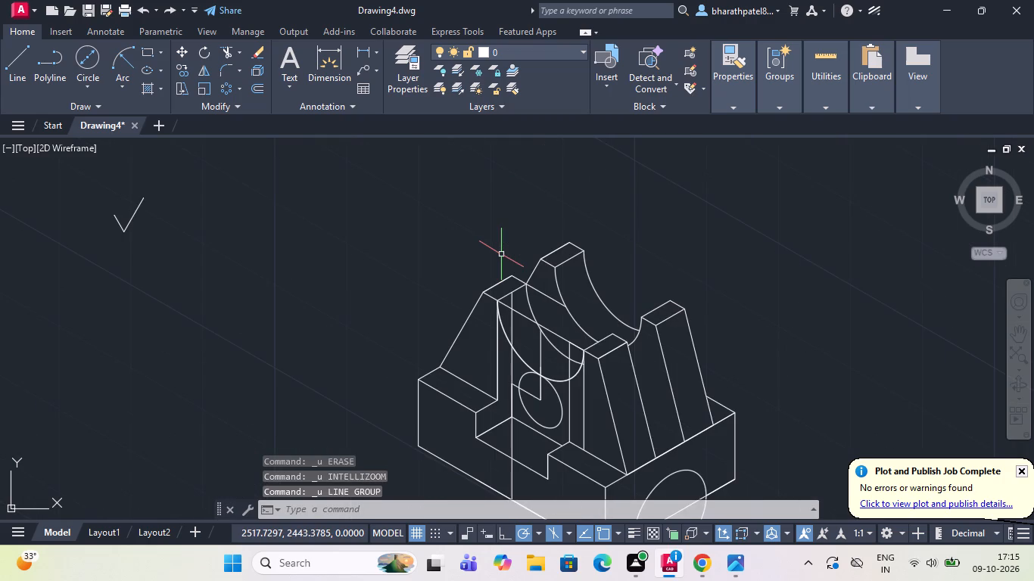
{"action": "key", "text": "ctrl+z"}
{"action": "key", "text": "ctrl+z"}
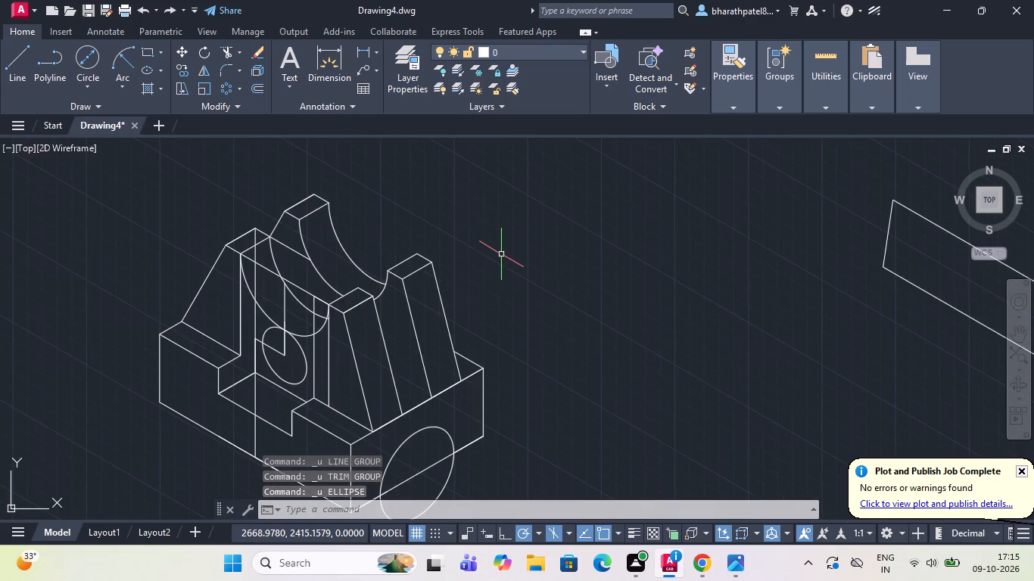
{"action": "key", "text": "ctrl+z"}
{"action": "key", "text": "ctrl+z"}
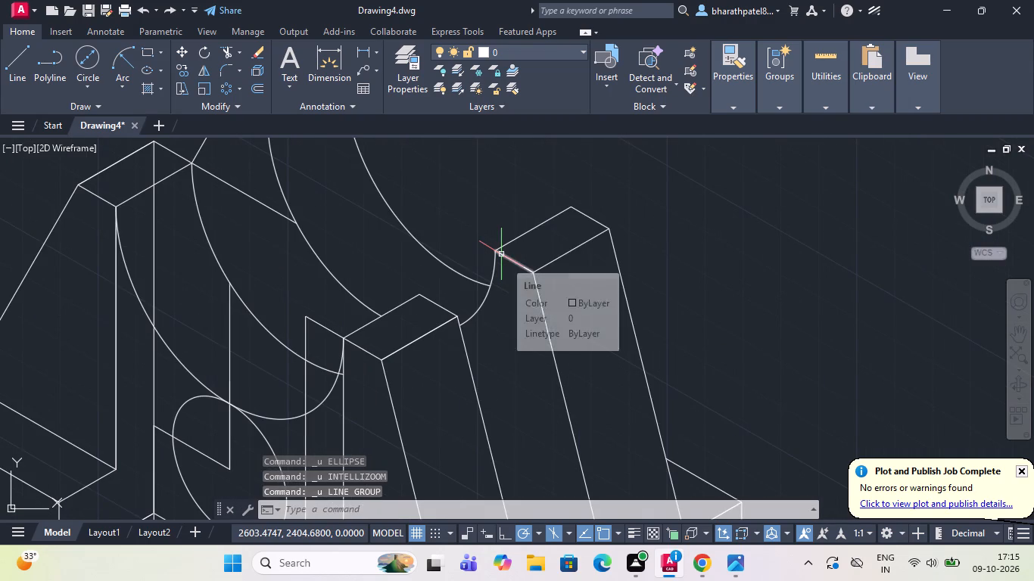
{"action": "scroll", "coordinate": [410, 215], "scroll_direction": "down", "scroll_amount": 3}
{"action": "scroll", "coordinate": [335, 263], "scroll_direction": "up", "scroll_amount": 2}
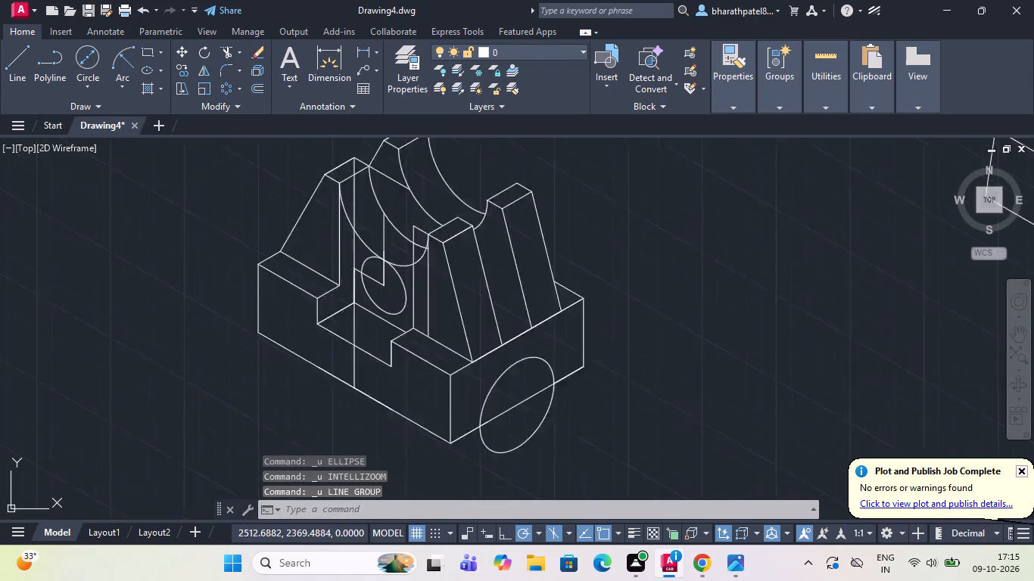
{"action": "scroll", "coordinate": [335, 263], "scroll_direction": "up", "scroll_amount": 1}
{"action": "scroll", "coordinate": [335, 263], "scroll_direction": "down", "scroll_amount": 3}
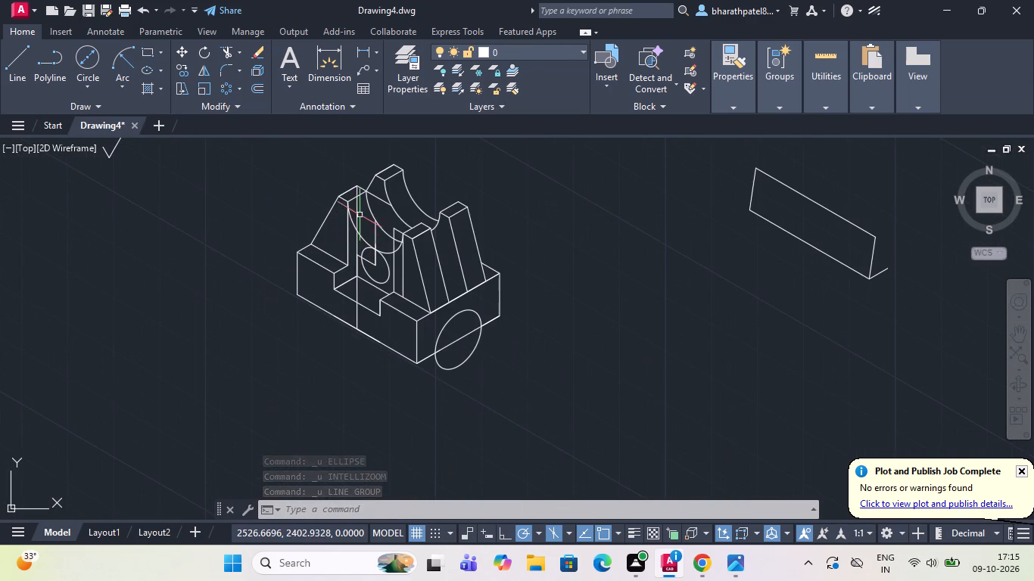
{"action": "scroll", "coordinate": [360, 215], "scroll_direction": "up", "scroll_amount": 2}
{"action": "scroll", "coordinate": [360, 214], "scroll_direction": "down", "scroll_amount": 2}
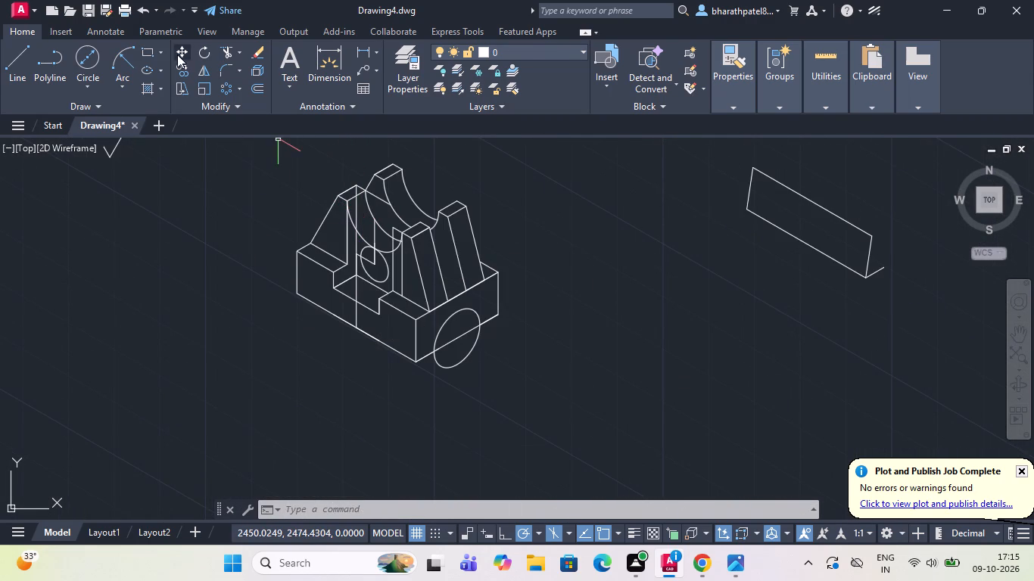
{"action": "left_click", "coordinate": [167, 11]}
{"action": "left_click", "coordinate": [167, 11]}
{"action": "left_click", "coordinate": [165, 8]}
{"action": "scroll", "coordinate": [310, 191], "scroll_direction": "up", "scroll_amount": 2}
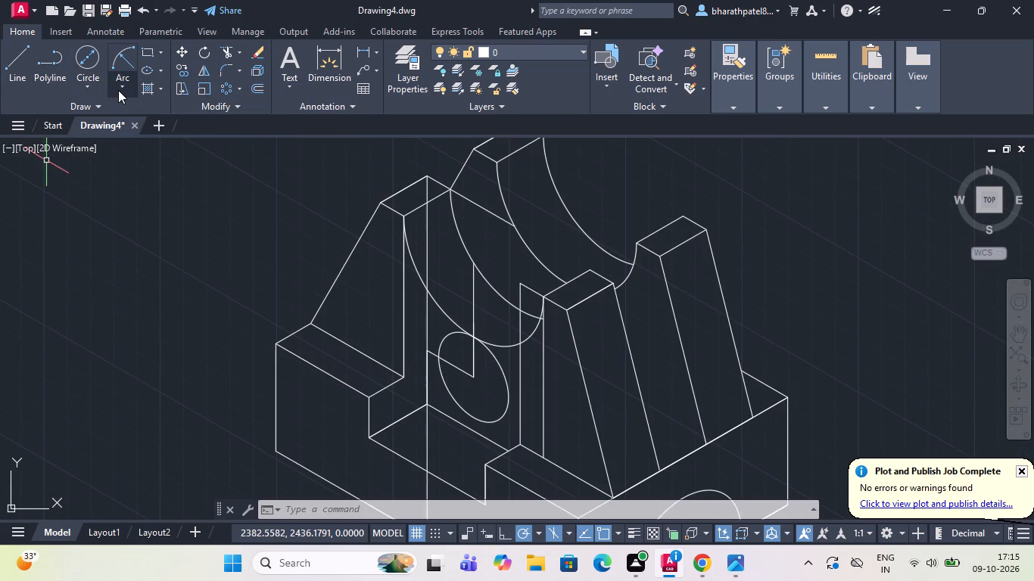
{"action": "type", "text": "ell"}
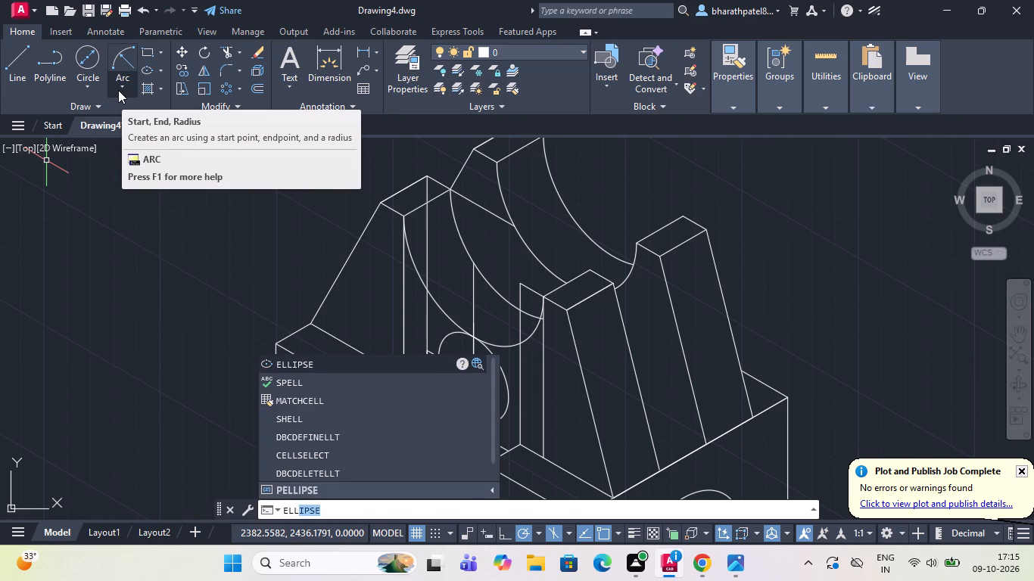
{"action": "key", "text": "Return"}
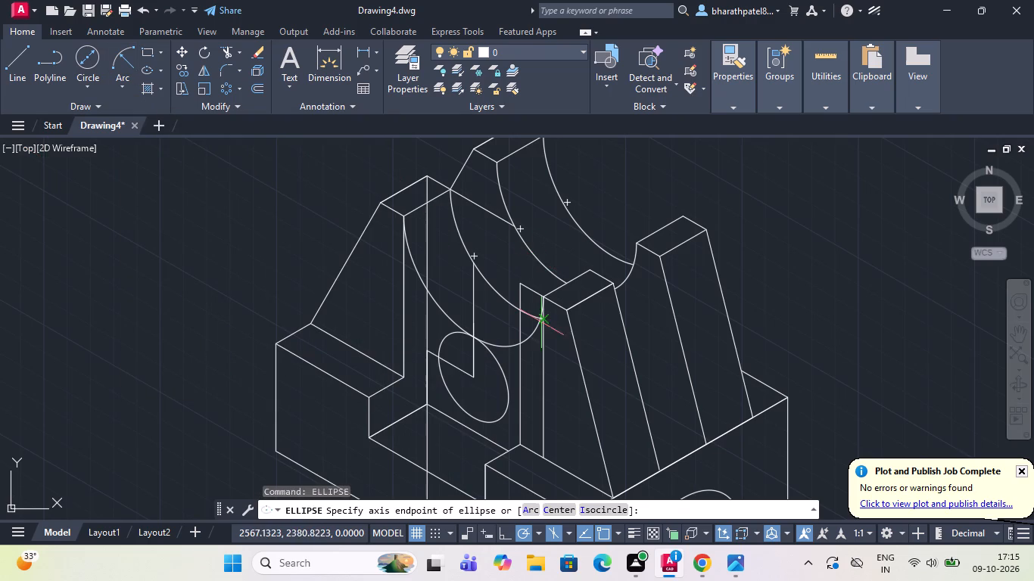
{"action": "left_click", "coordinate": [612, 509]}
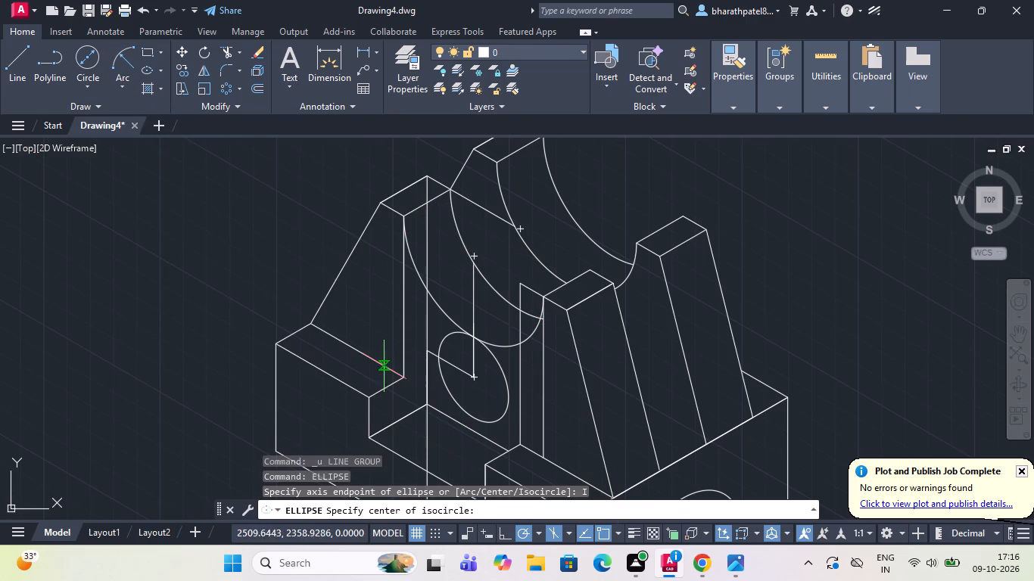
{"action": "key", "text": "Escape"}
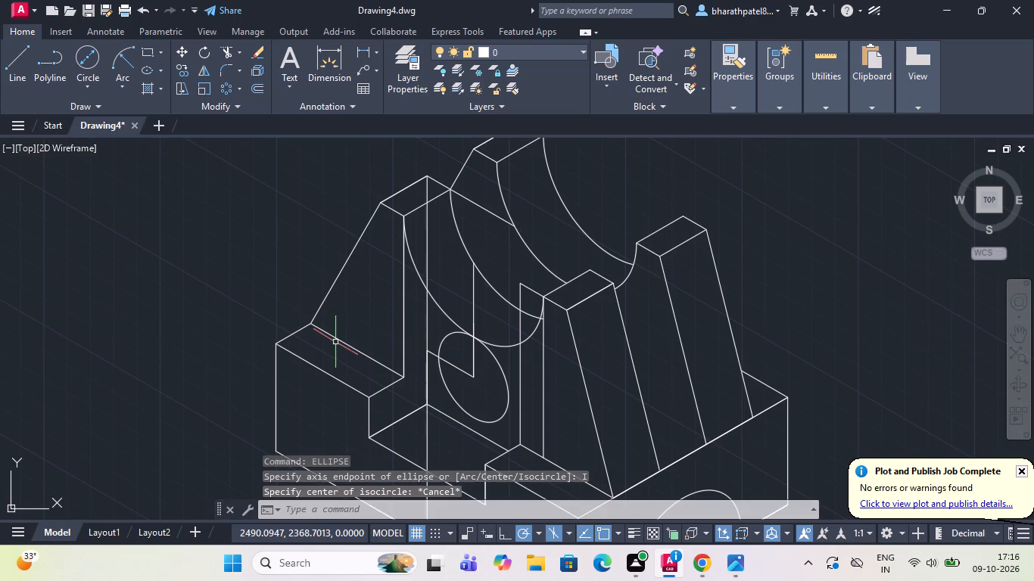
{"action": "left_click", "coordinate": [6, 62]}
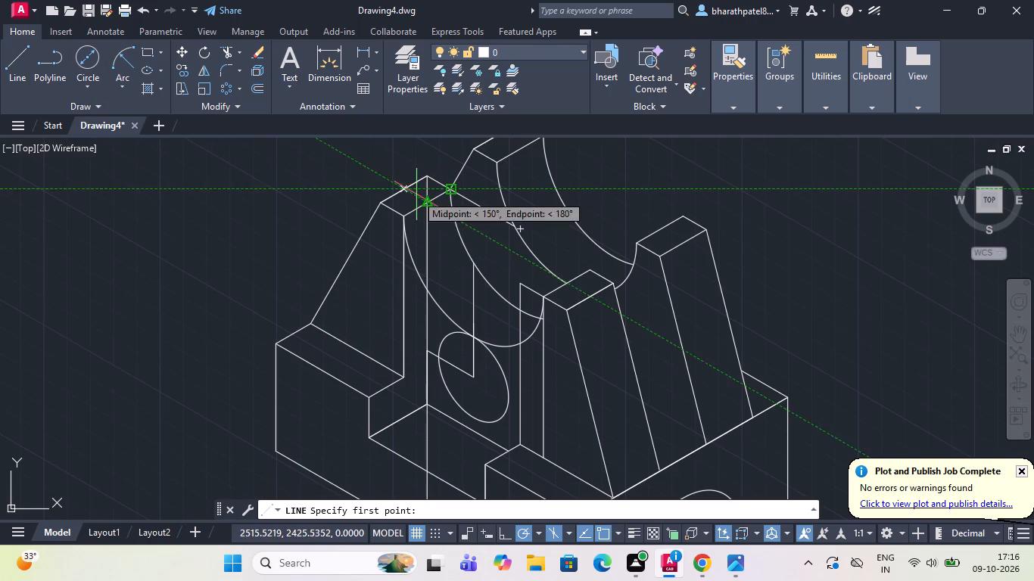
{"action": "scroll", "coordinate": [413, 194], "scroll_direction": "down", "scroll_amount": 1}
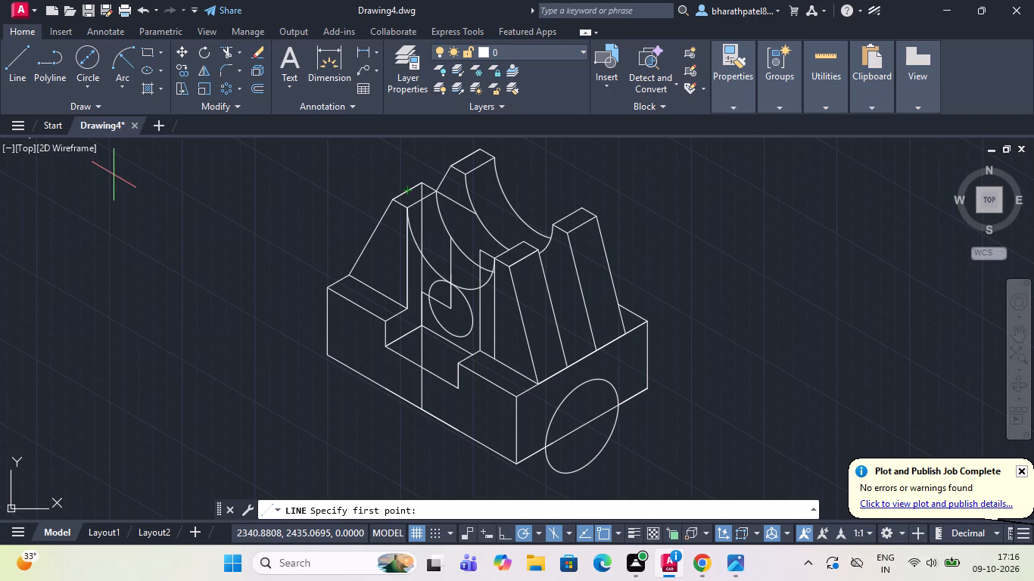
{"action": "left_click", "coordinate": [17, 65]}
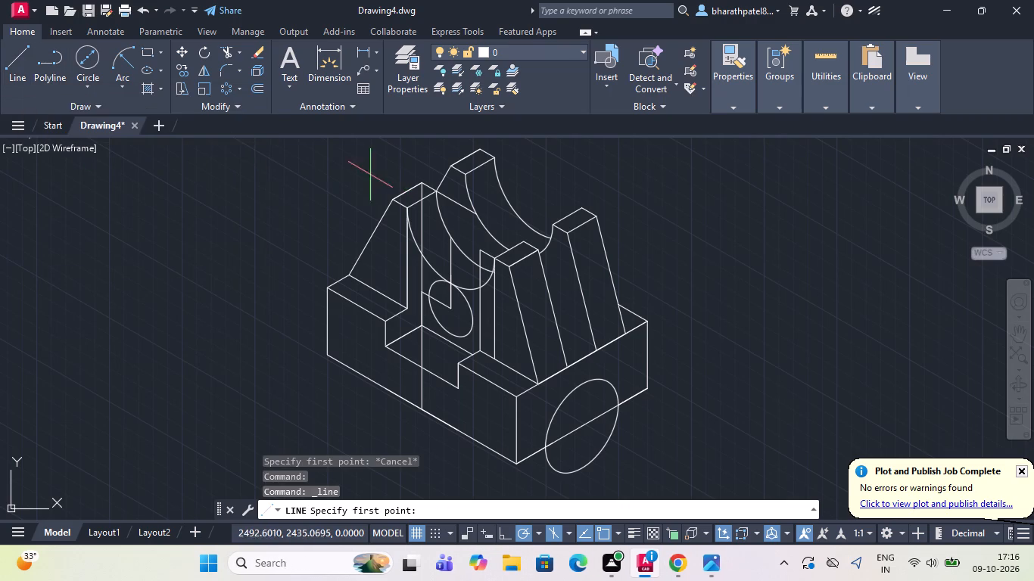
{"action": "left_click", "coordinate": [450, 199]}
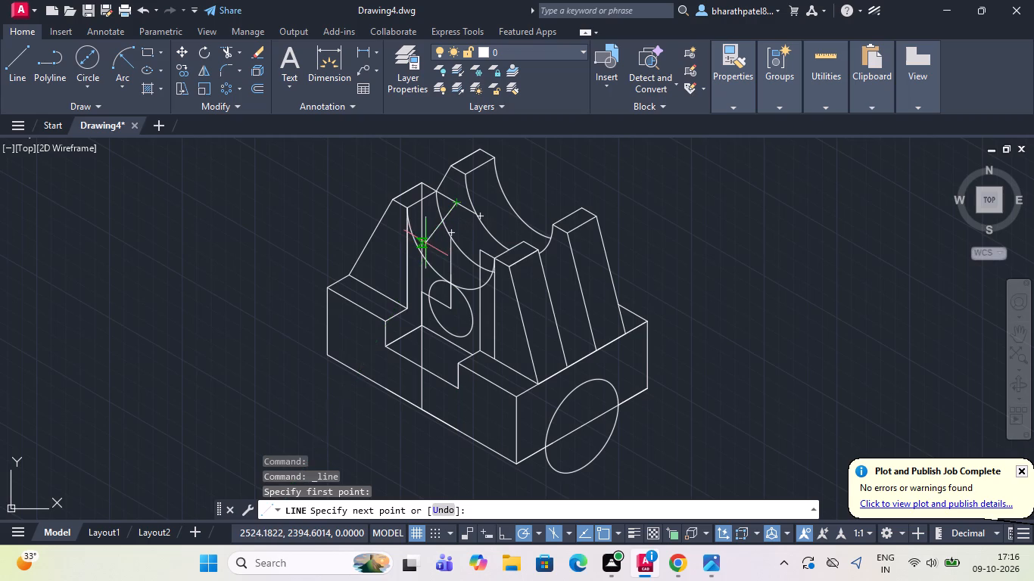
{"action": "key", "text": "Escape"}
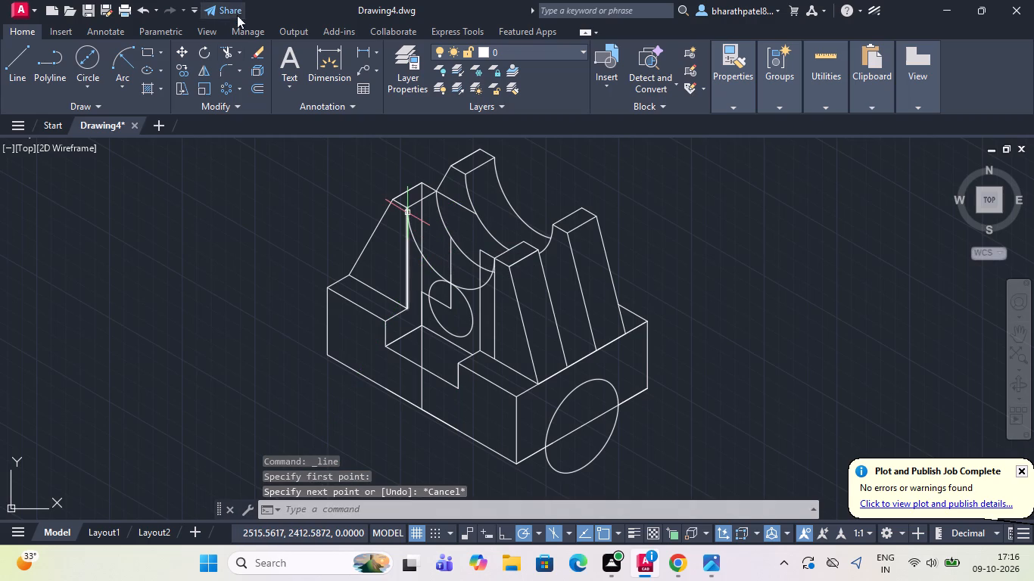
Trim the straight line across the recess behind the left front upright, the inner verticals above the front arc, and the stub at the right front upright's top.
{"action": "left_click", "coordinate": [220, 57]}
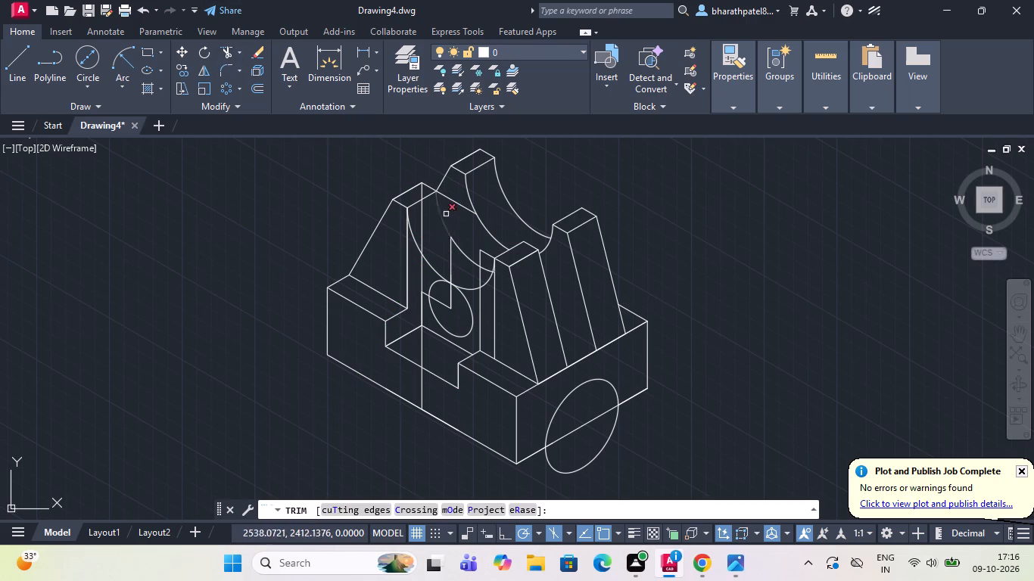
{"action": "left_click", "coordinate": [452, 203]}
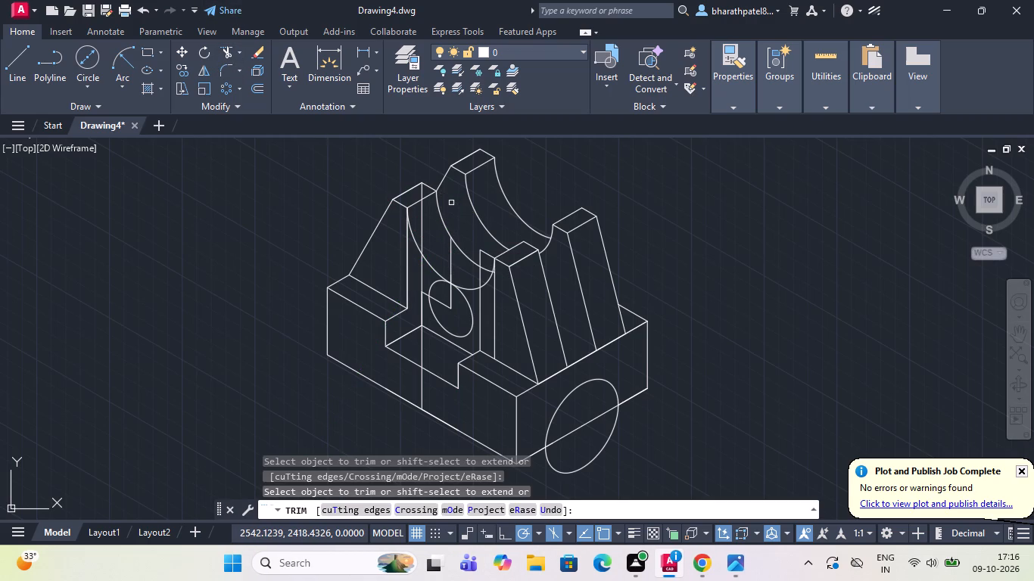
{"action": "left_click", "coordinate": [452, 266]}
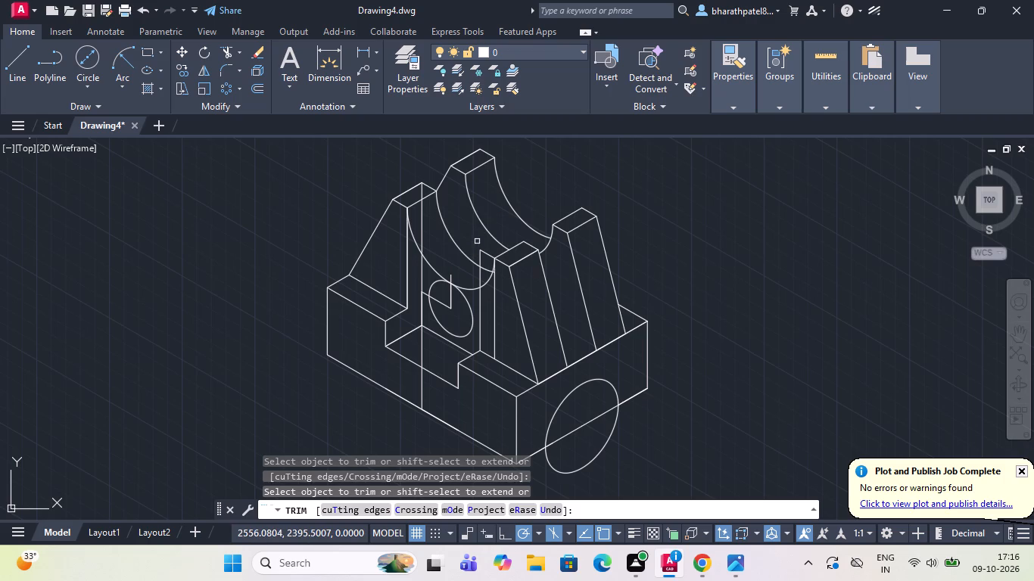
{"action": "scroll", "coordinate": [482, 240], "scroll_direction": "up", "scroll_amount": 2}
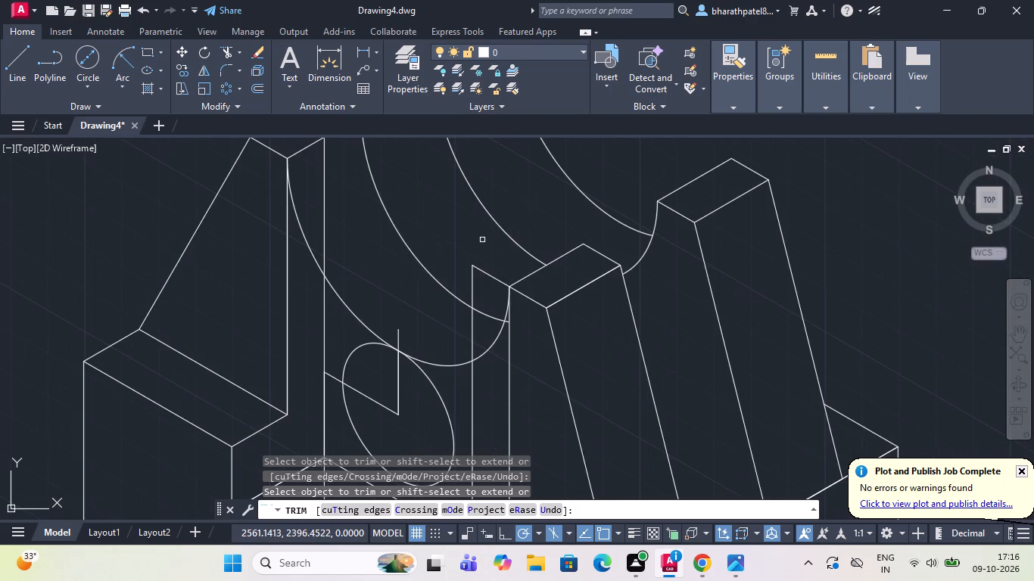
{"action": "left_click", "coordinate": [472, 295]}
{"action": "left_click", "coordinate": [492, 277]}
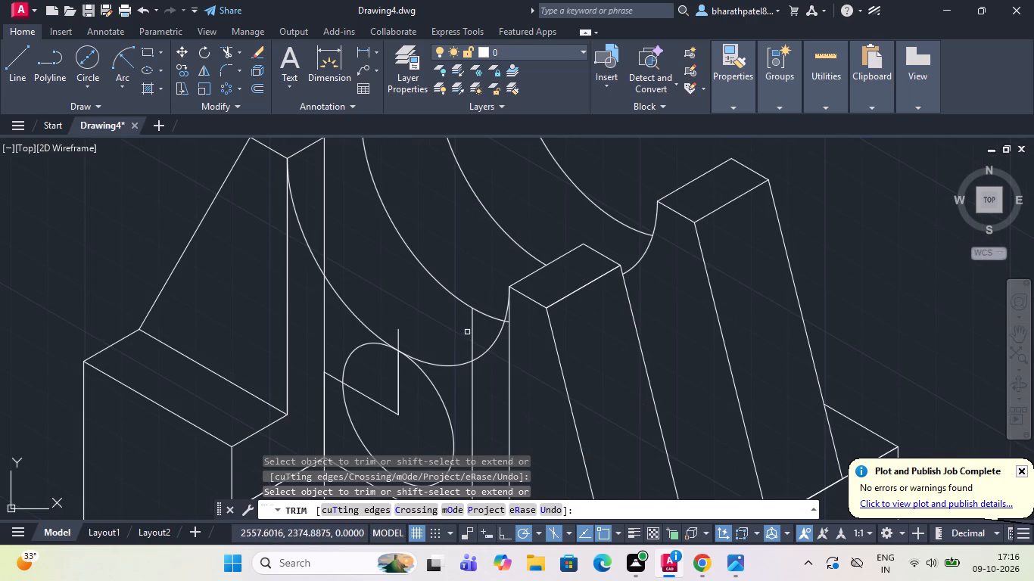
{"action": "left_click", "coordinate": [473, 337]}
{"action": "scroll", "coordinate": [469, 334], "scroll_direction": "down", "scroll_amount": 2}
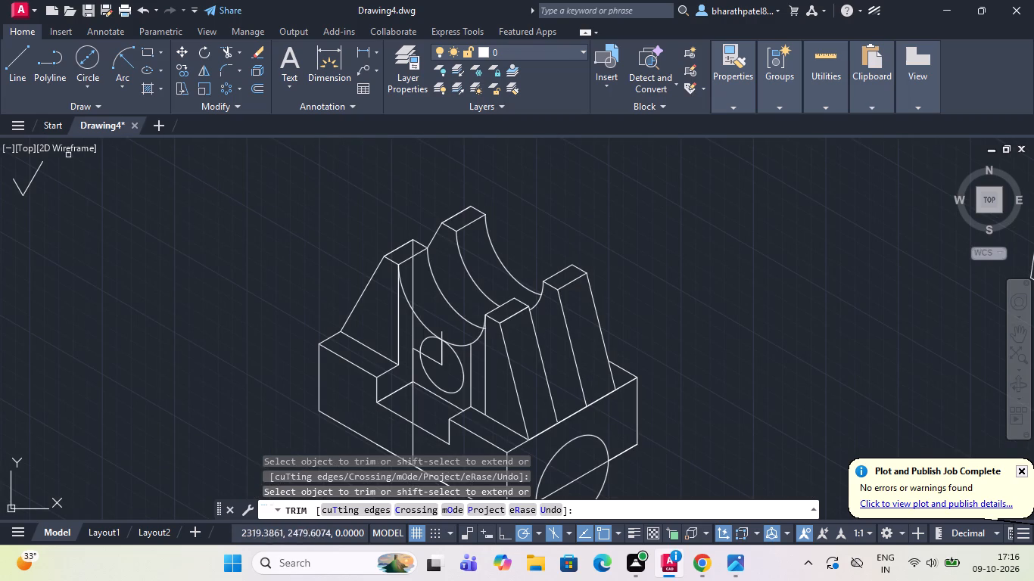
Start a line at the left front upright's back inner top corner.
{"action": "left_click", "coordinate": [16, 60]}
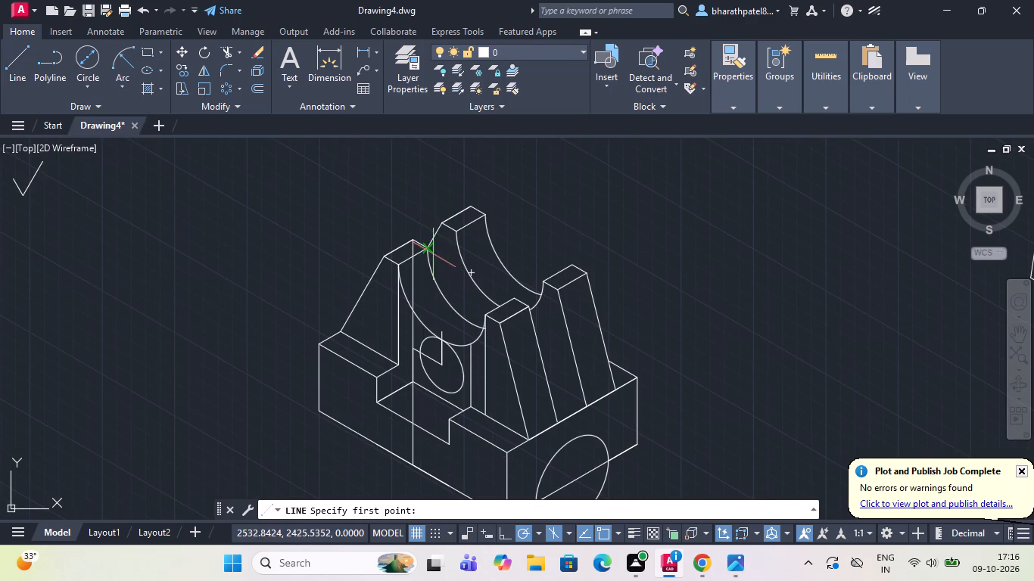
{"action": "scroll", "coordinate": [433, 254], "scroll_direction": "up", "scroll_amount": 3}
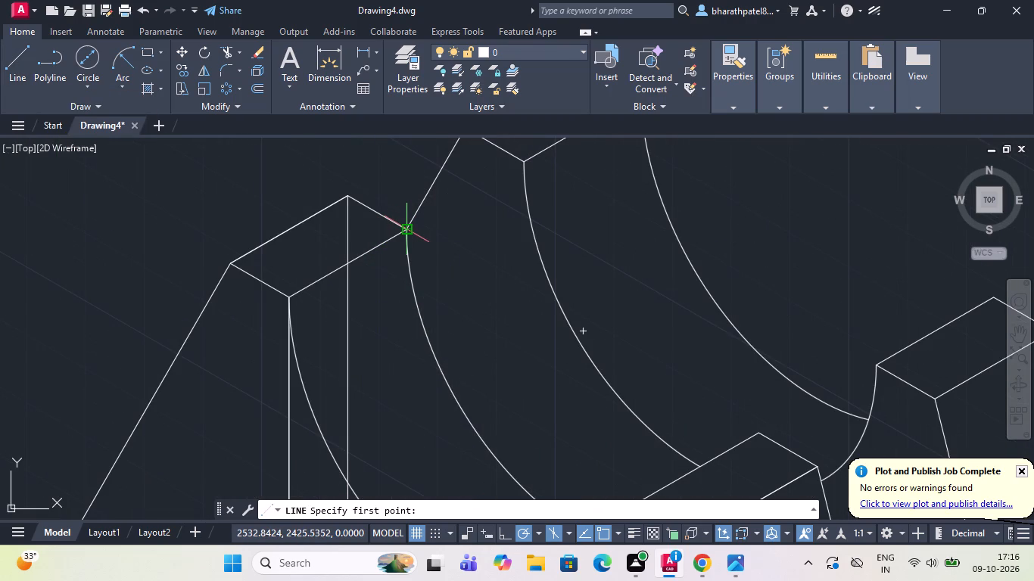
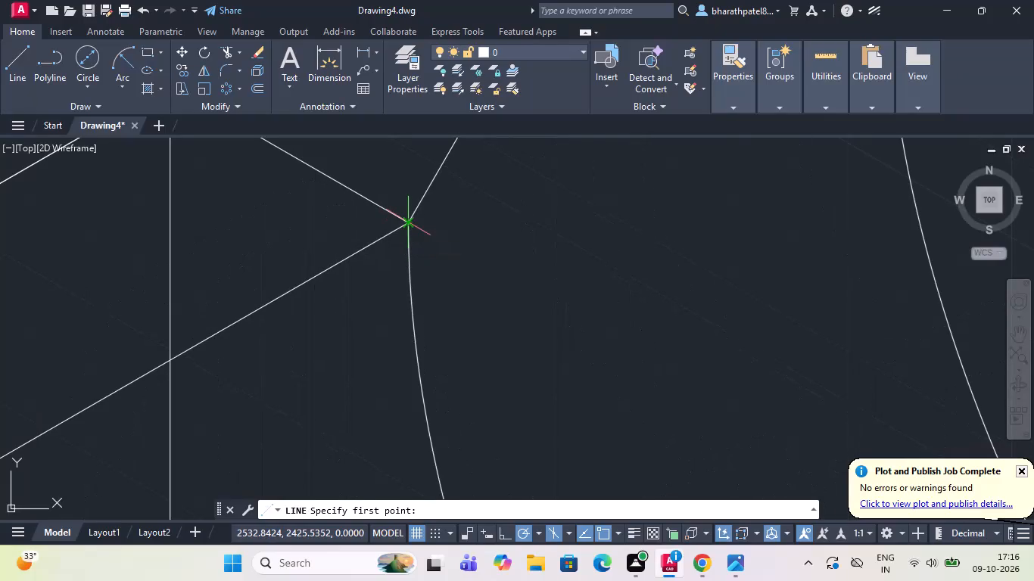
Draw a 10-unit line from the back inner corner along the left front upright's inner top edge, then a slanted segment about 13 units long.
{"action": "double_click", "coordinate": [409, 224]}
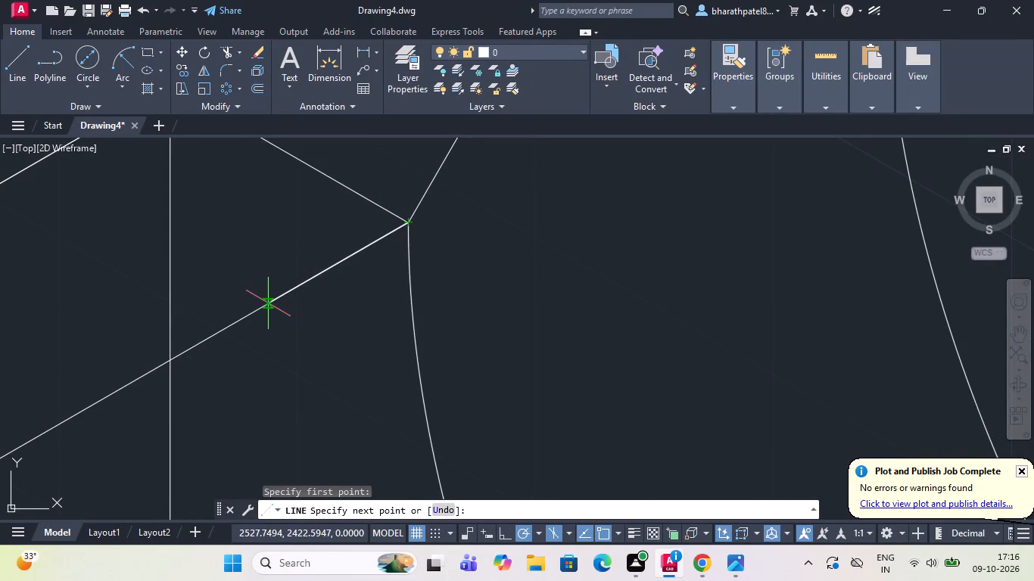
{"action": "scroll", "coordinate": [140, 376], "scroll_direction": "down", "scroll_amount": 2}
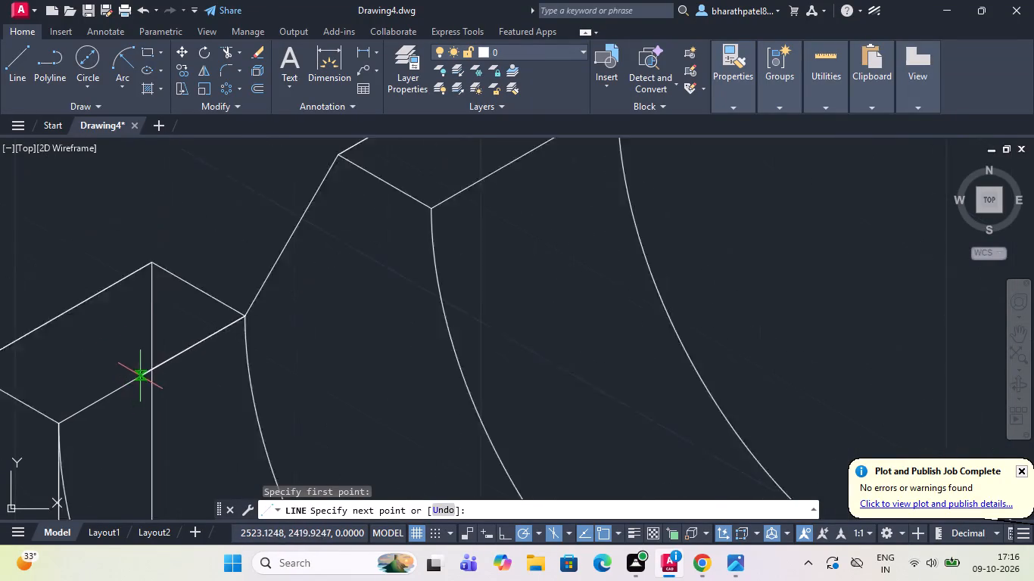
{"action": "scroll", "coordinate": [140, 376], "scroll_direction": "down", "scroll_amount": 2}
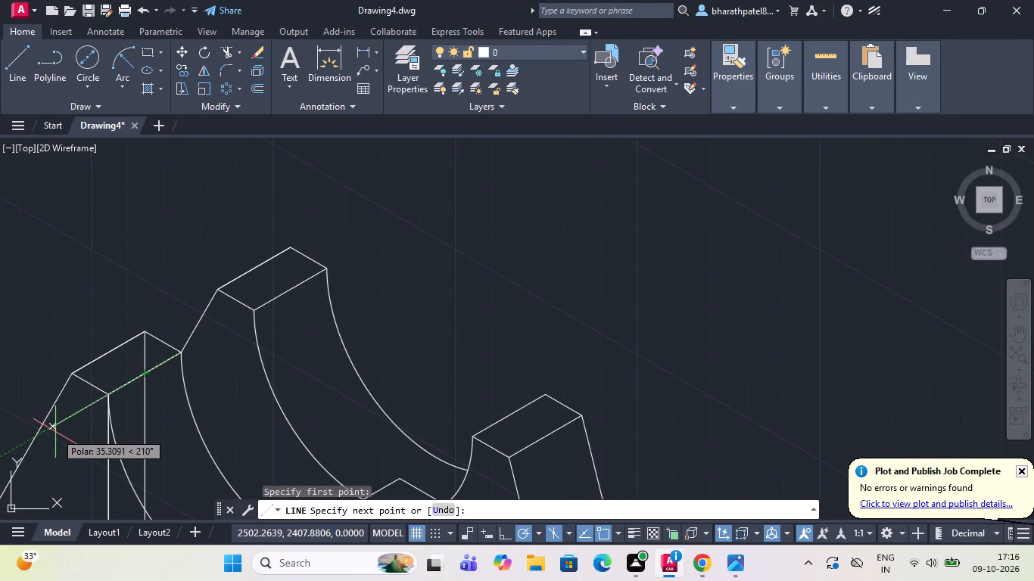
{"action": "type", "text": "10"}
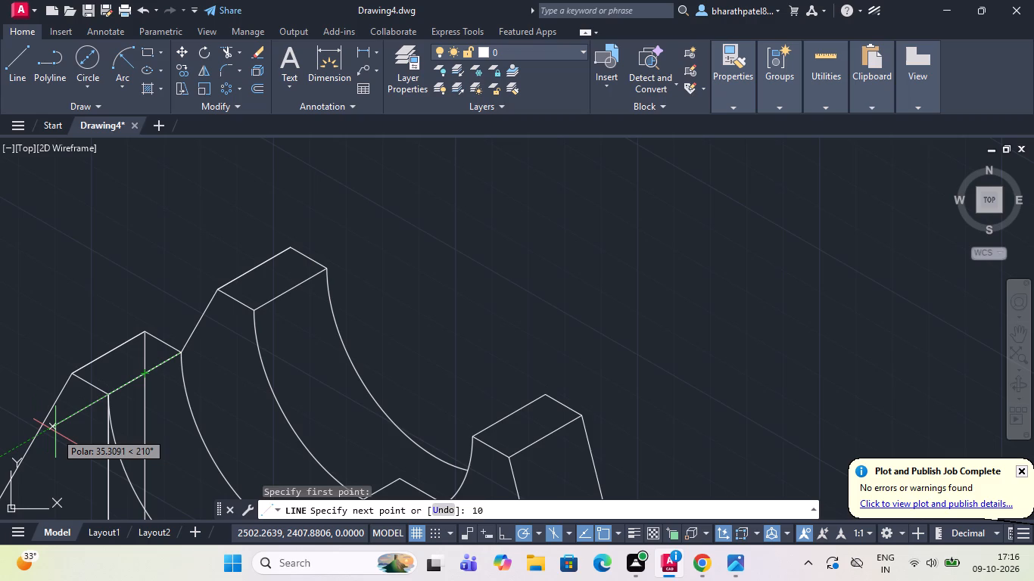
{"action": "key", "text": "Return"}
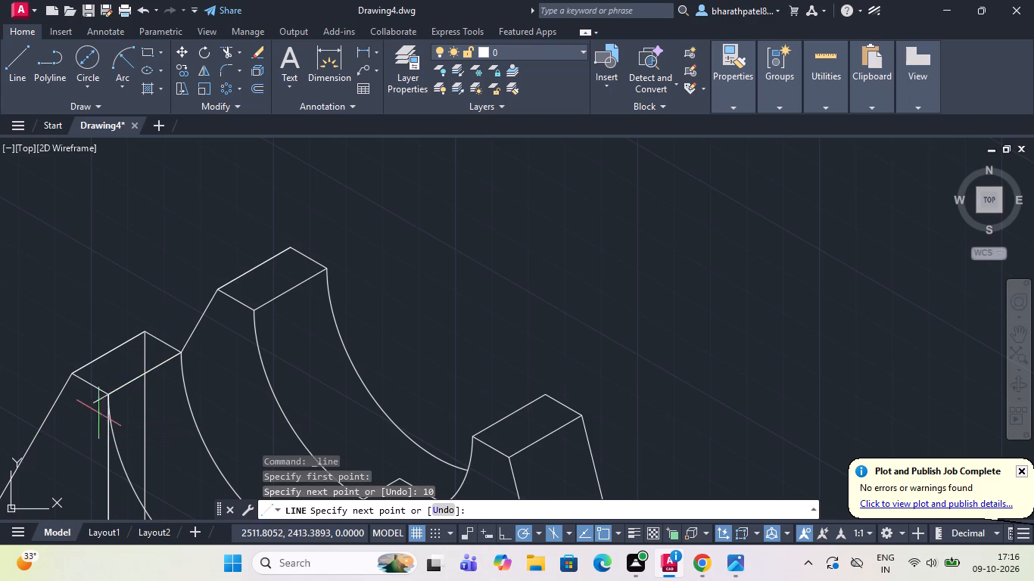
{"action": "left_click", "coordinate": [171, 421]}
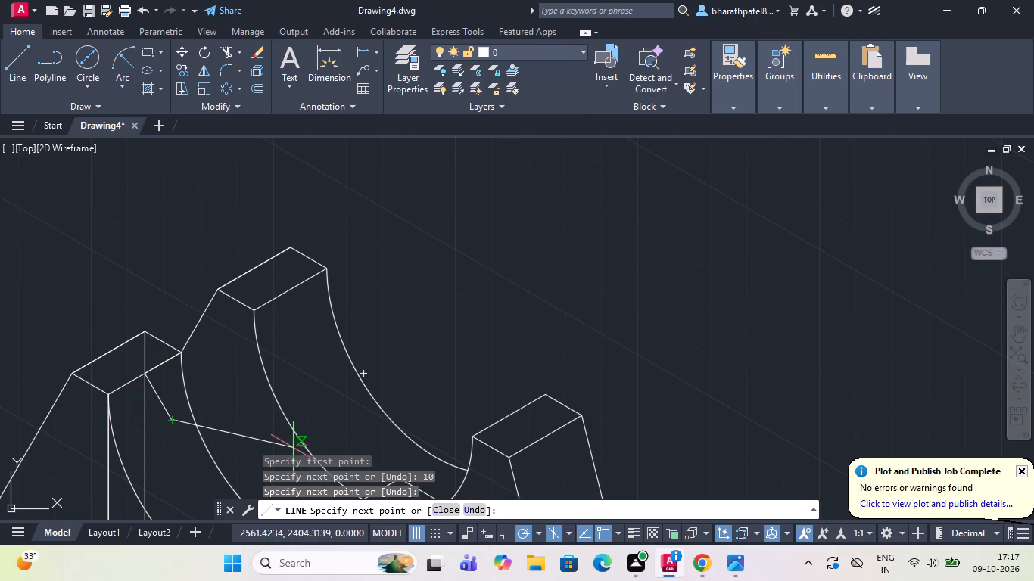
{"action": "key", "text": "Escape"}
Draw a line across the front recess joining the midpoints of the two front uprights' inner top edges.
{"action": "scroll", "coordinate": [200, 357], "scroll_direction": "down", "scroll_amount": 4}
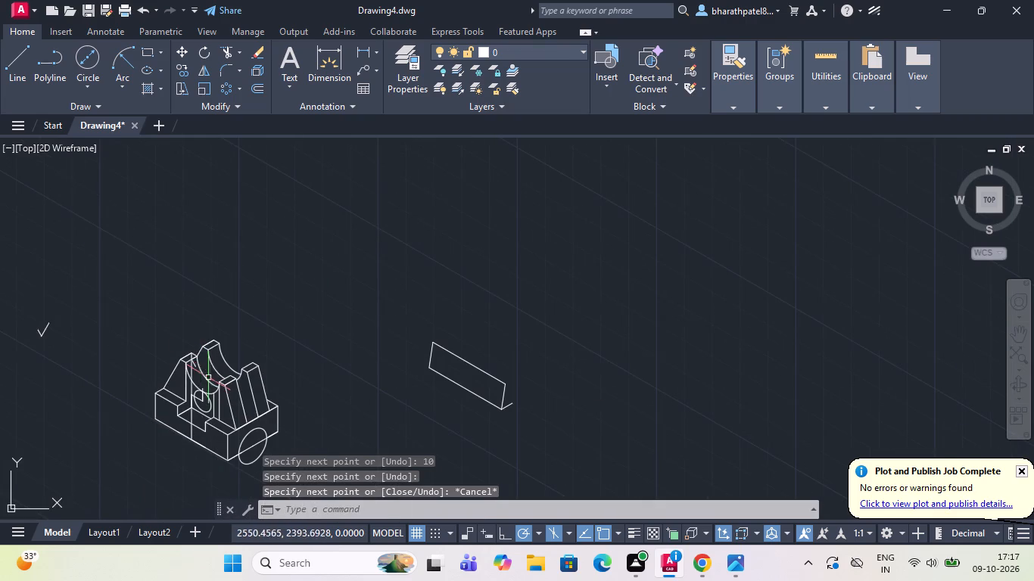
{"action": "scroll", "coordinate": [207, 377], "scroll_direction": "up", "scroll_amount": 2}
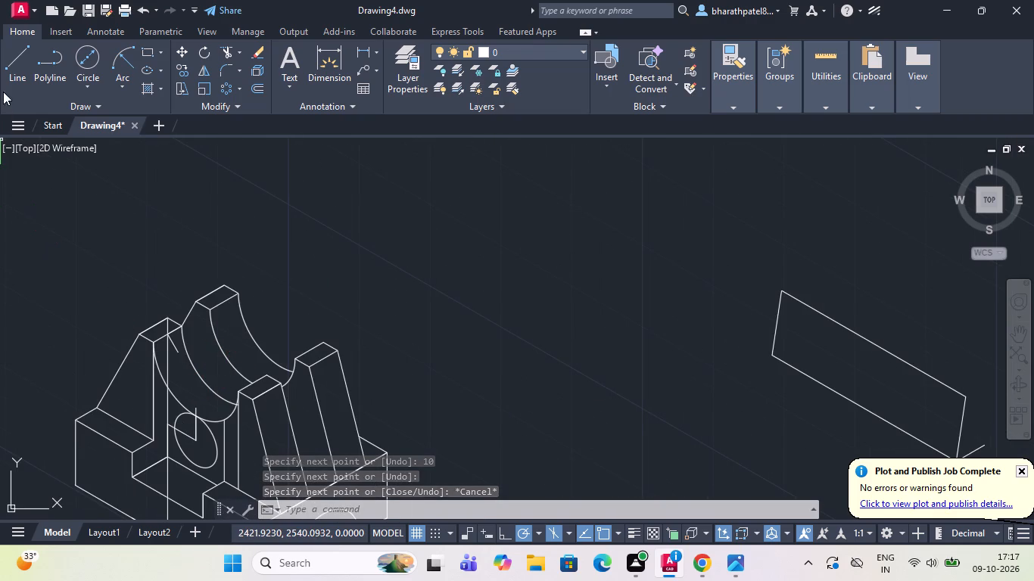
{"action": "left_click", "coordinate": [17, 57]}
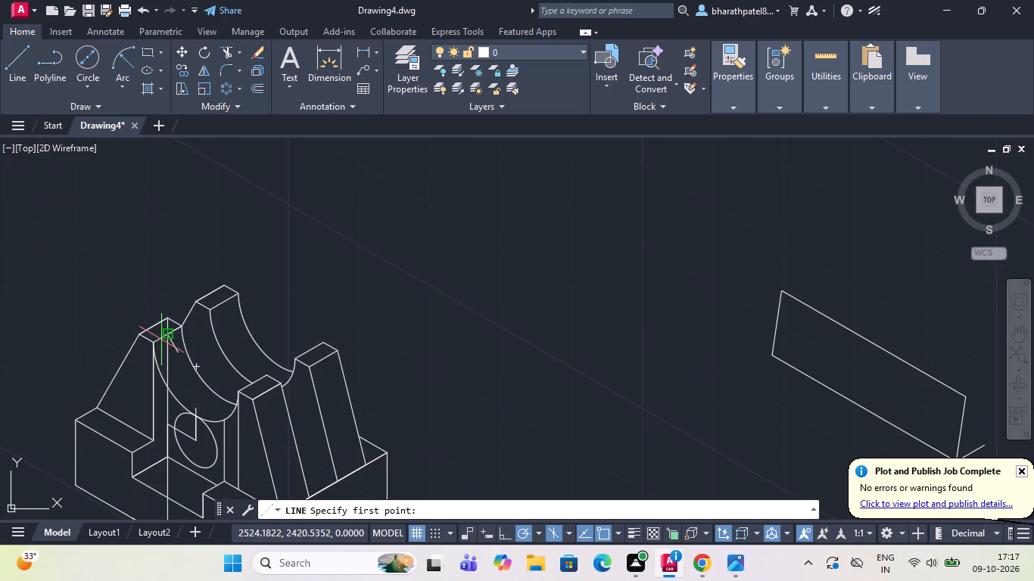
{"action": "scroll", "coordinate": [192, 274], "scroll_direction": "down", "scroll_amount": 2}
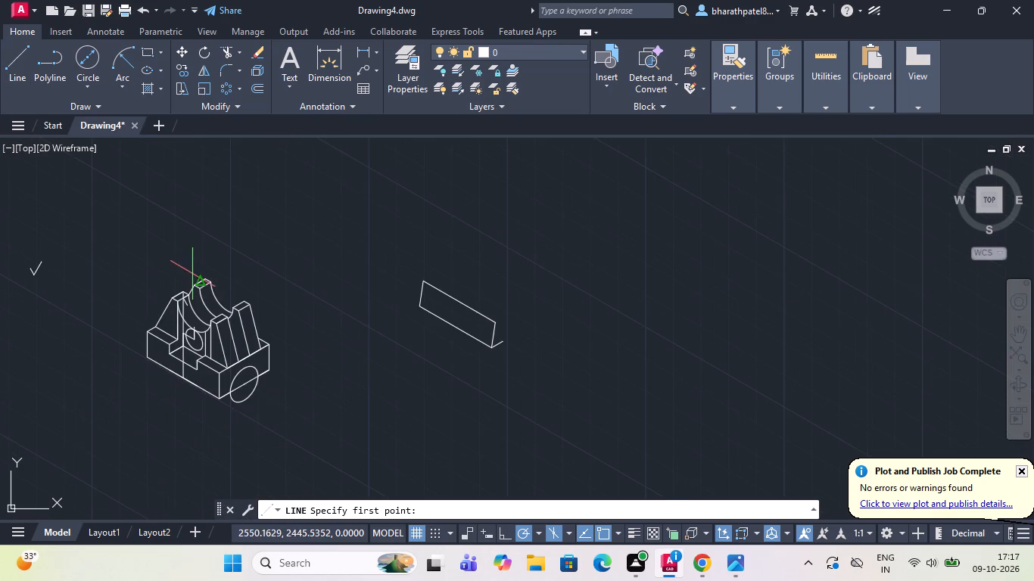
{"action": "scroll", "coordinate": [170, 310], "scroll_direction": "up", "scroll_amount": 3}
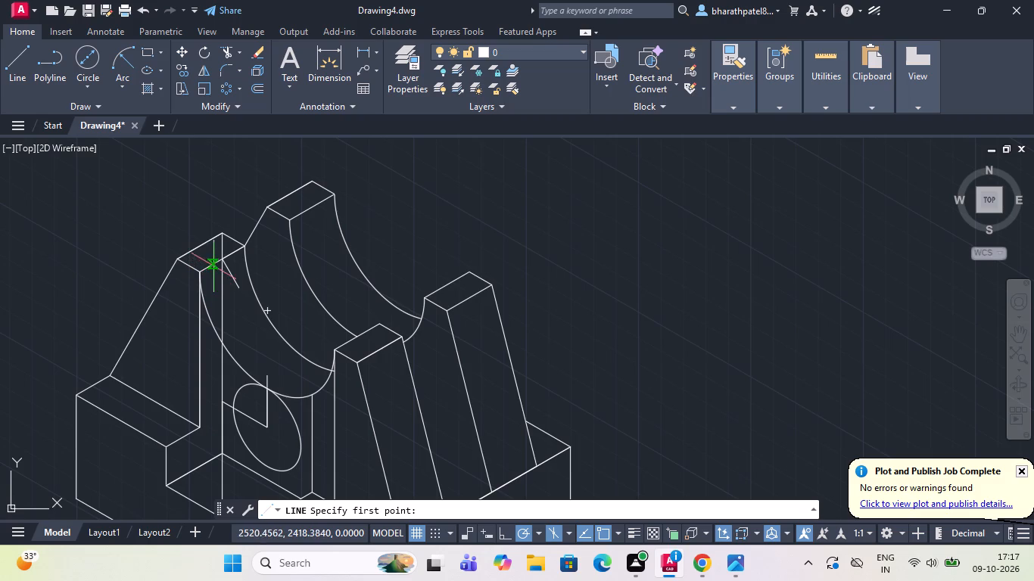
{"action": "scroll", "coordinate": [218, 263], "scroll_direction": "up", "scroll_amount": 4}
{"action": "left_click", "coordinate": [243, 234]}
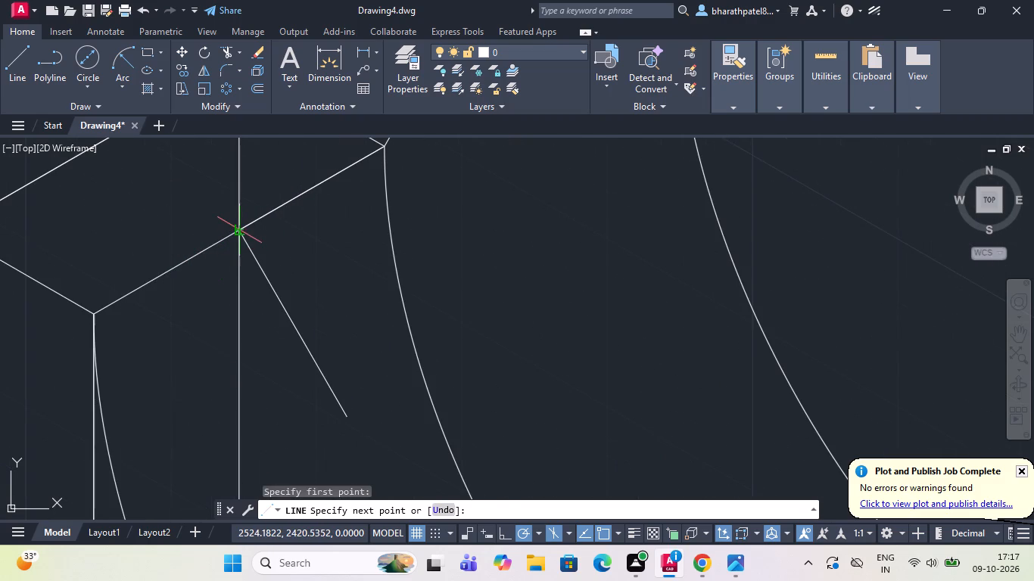
{"action": "scroll", "coordinate": [243, 234], "scroll_direction": "down", "scroll_amount": 4}
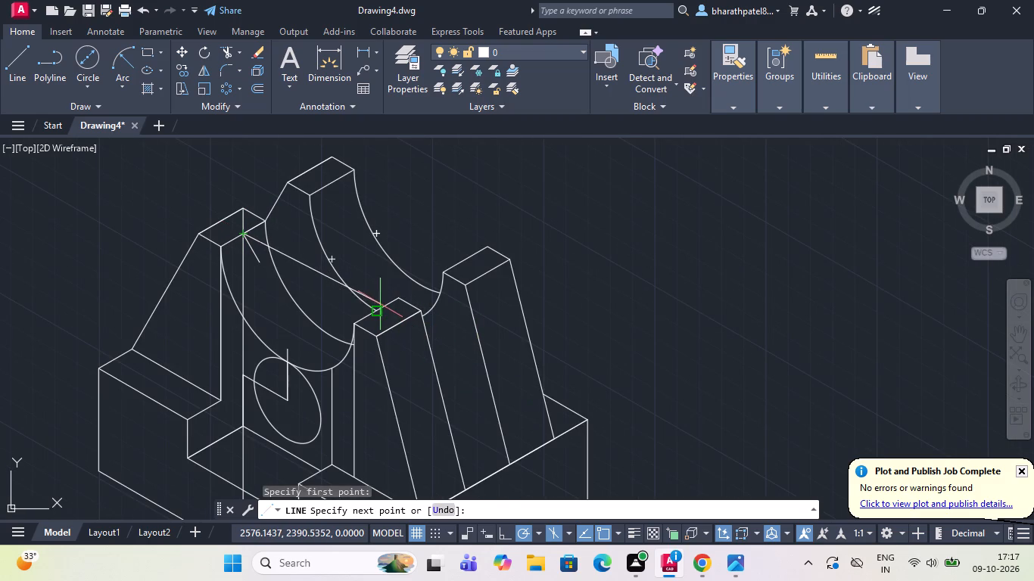
{"action": "scroll", "coordinate": [373, 315], "scroll_direction": "up", "scroll_amount": 2}
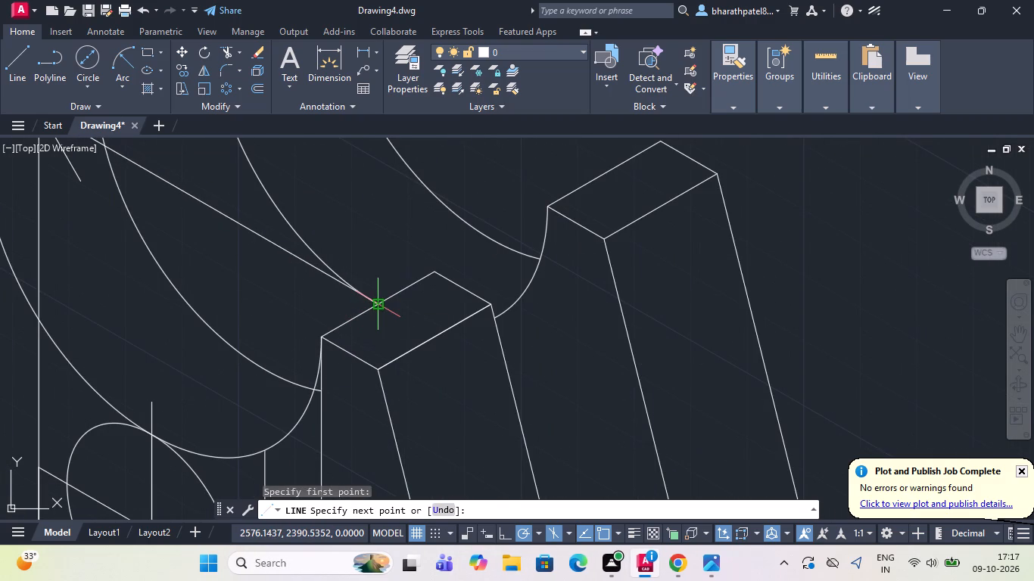
{"action": "scroll", "coordinate": [381, 307], "scroll_direction": "up", "scroll_amount": 3}
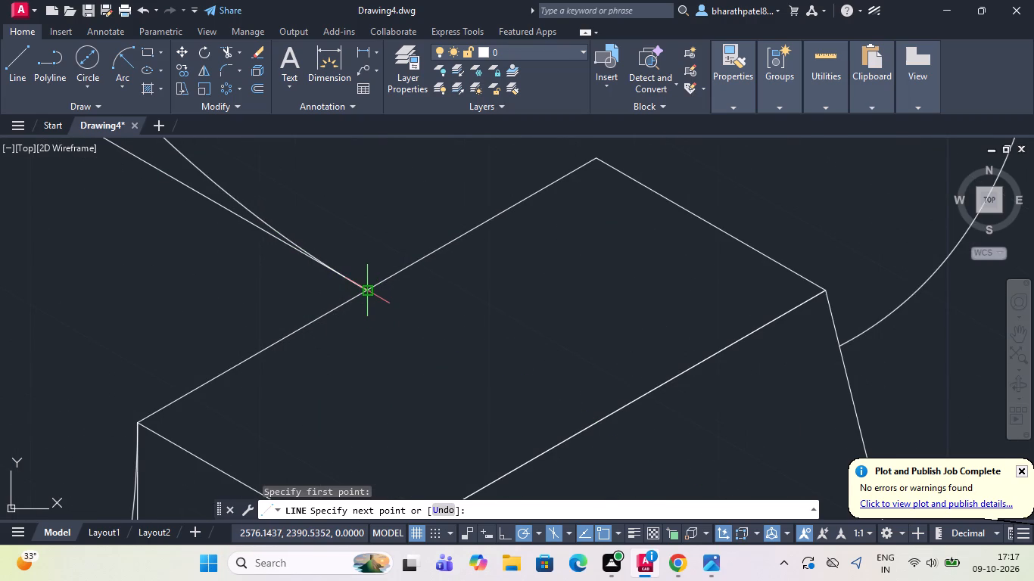
{"action": "double_click", "coordinate": [363, 289]}
{"action": "key", "text": "Escape"}
{"action": "scroll", "coordinate": [363, 289], "scroll_direction": "down", "scroll_amount": 5}
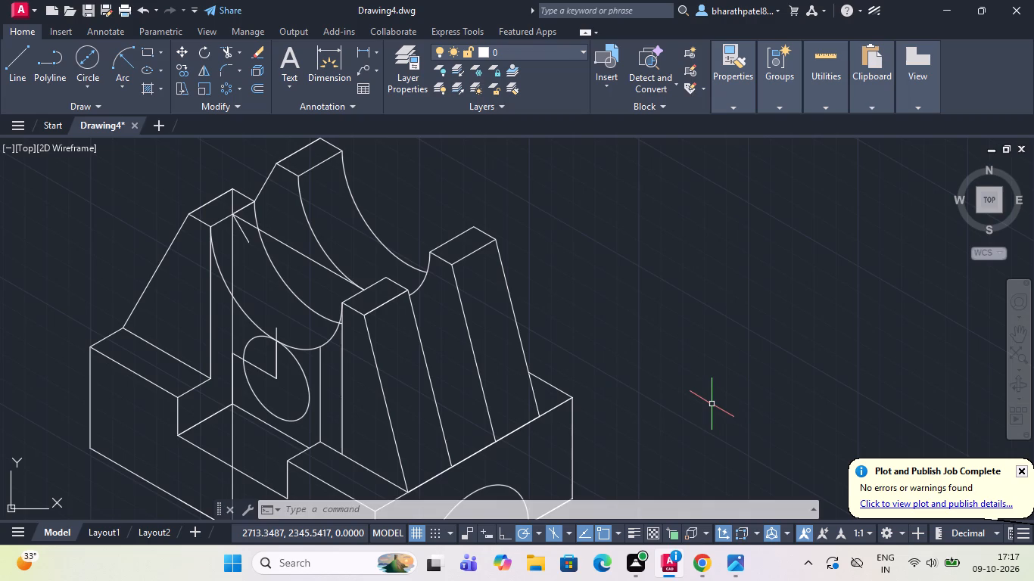
Draw an isocircle of radius 30 centred on the midpoint of the line across the front recess.
{"action": "type", "text": "ell"}
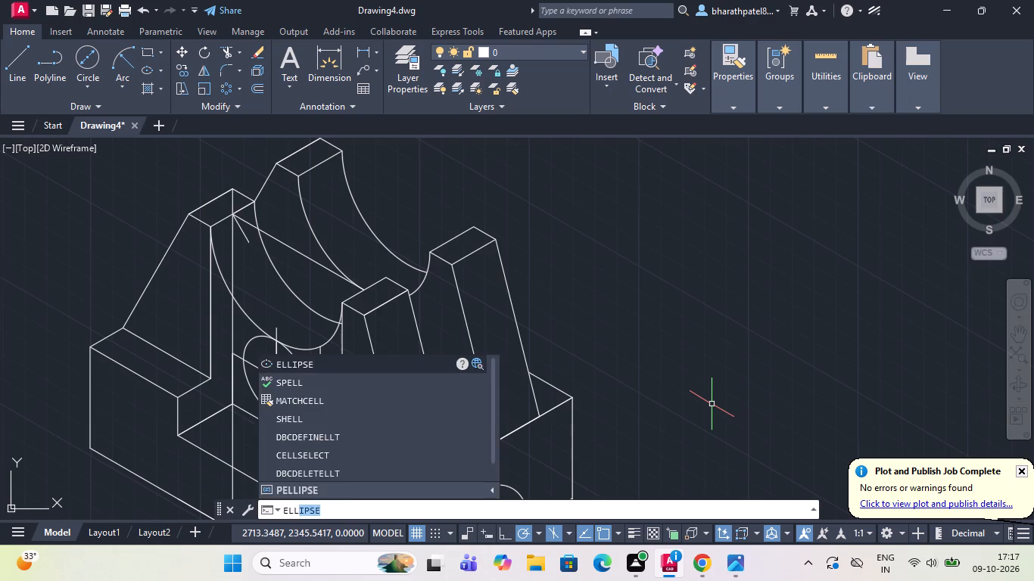
{"action": "key", "text": "Return"}
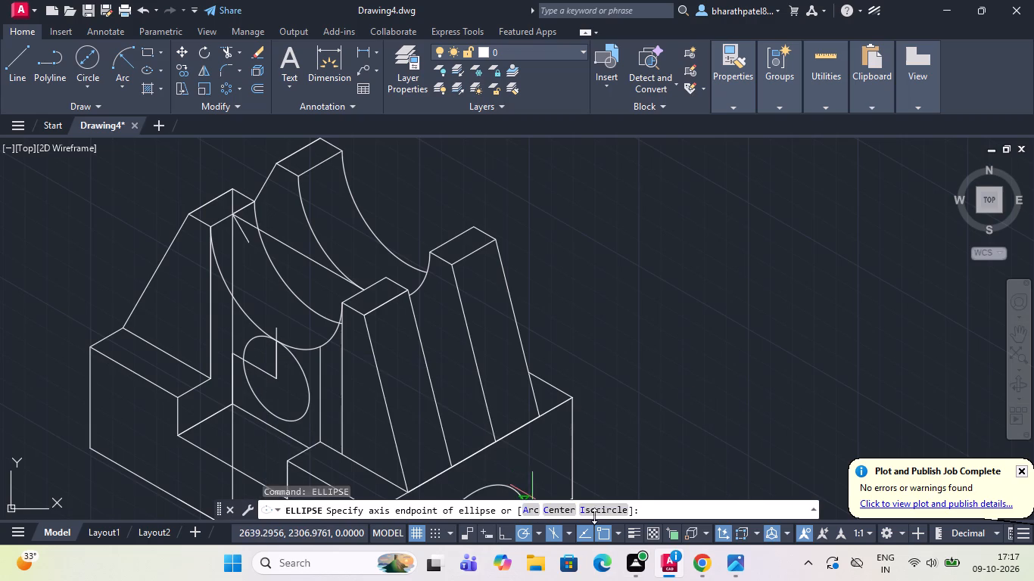
{"action": "left_click", "coordinate": [593, 511]}
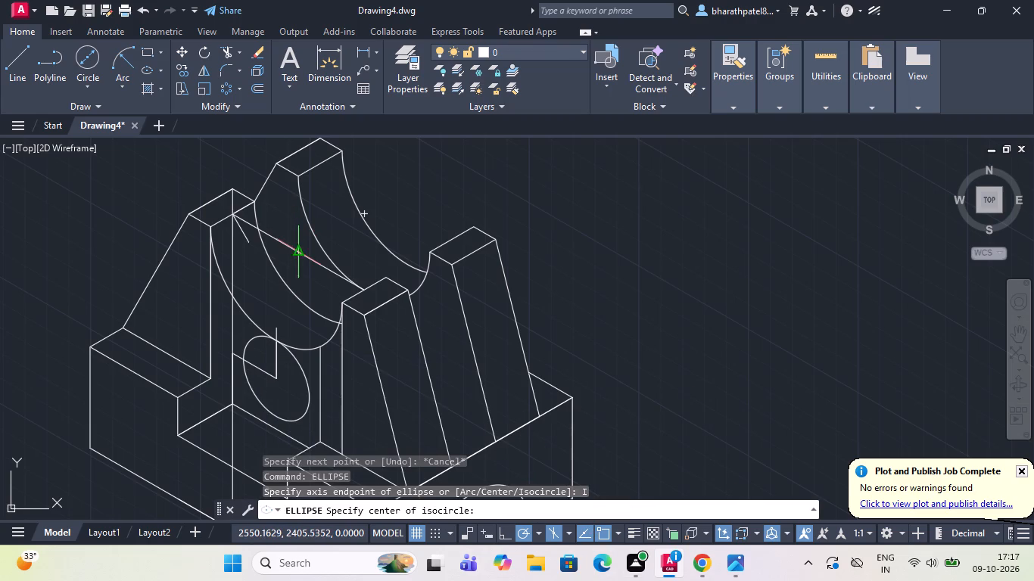
{"action": "left_click", "coordinate": [294, 247]}
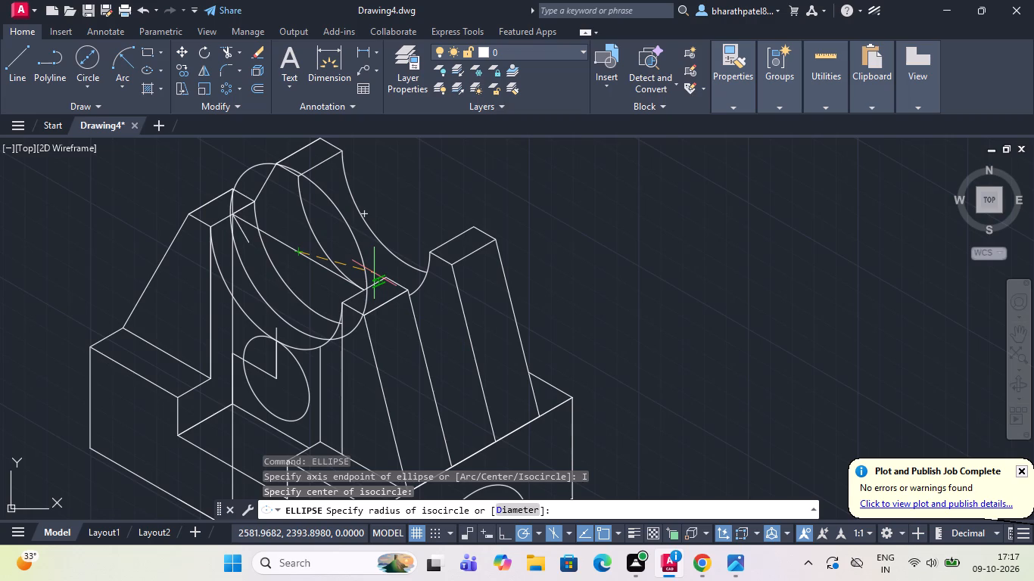
{"action": "type", "text": "30"}
{"action": "key", "text": "Return"}
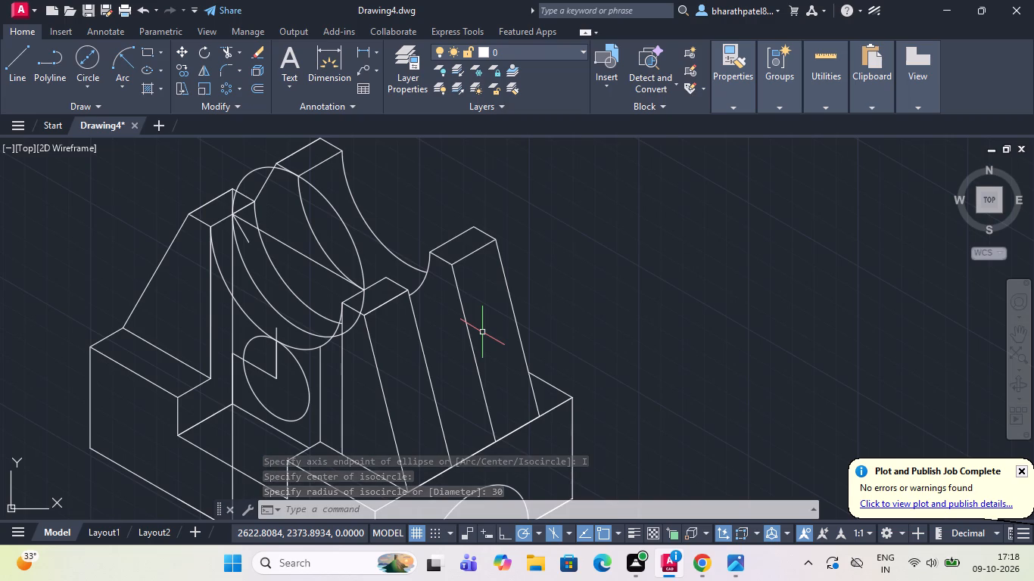
{"action": "key", "text": "Escape"}
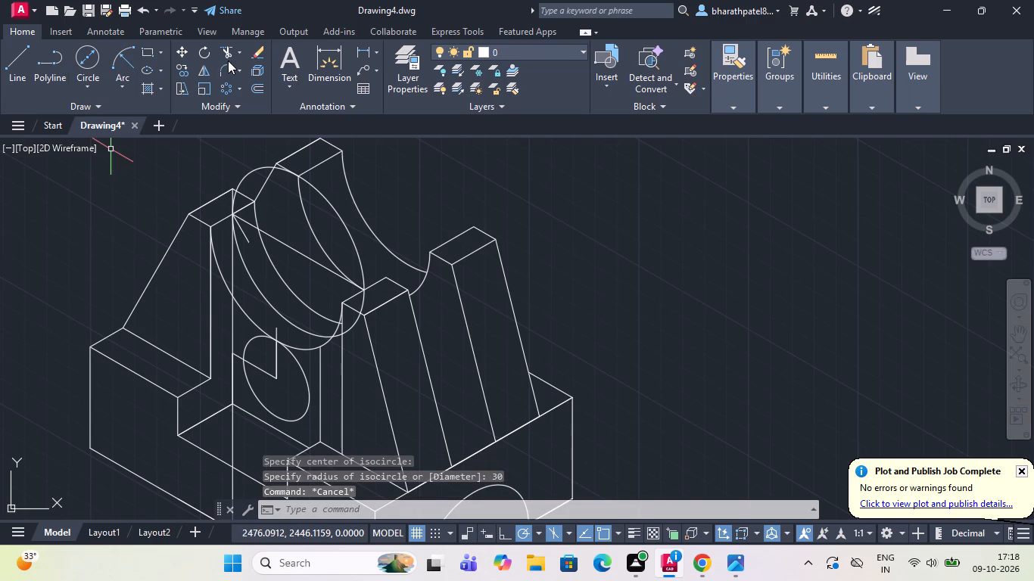
Trim the upper part of the new isocircle, leaving only its lower arc between the front uprights.
{"action": "left_click", "coordinate": [226, 56]}
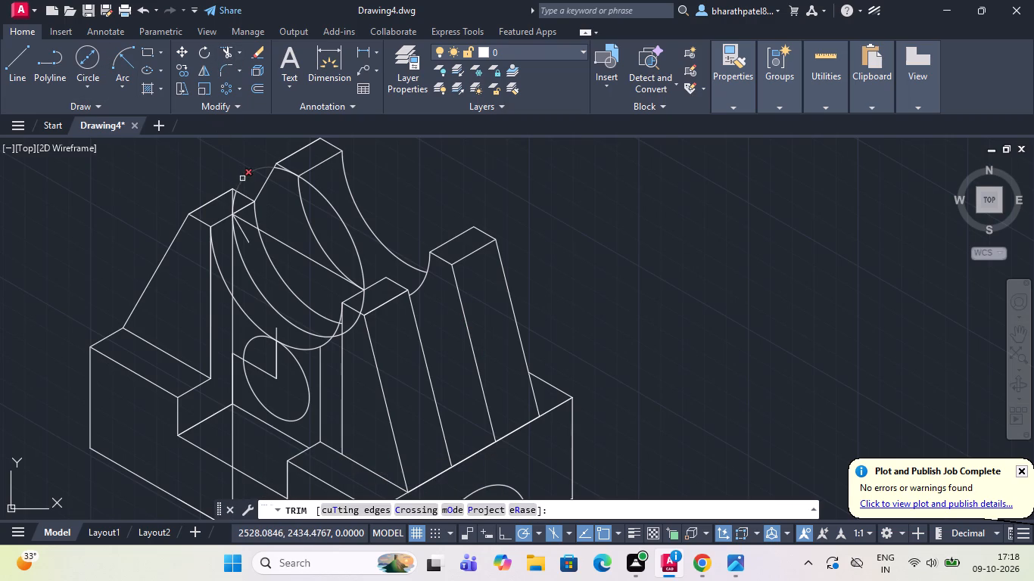
{"action": "left_click", "coordinate": [242, 179]}
{"action": "scroll", "coordinate": [225, 216], "scroll_direction": "up", "scroll_amount": 3}
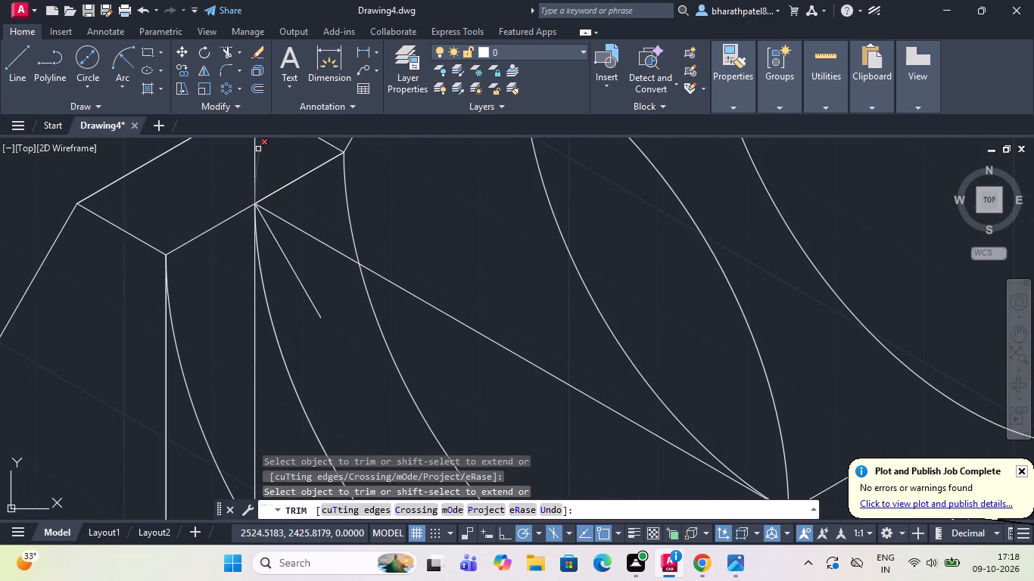
{"action": "left_click", "coordinate": [258, 149]}
{"action": "scroll", "coordinate": [258, 149], "scroll_direction": "down", "scroll_amount": 2}
{"action": "scroll", "coordinate": [292, 210], "scroll_direction": "down", "scroll_amount": 3}
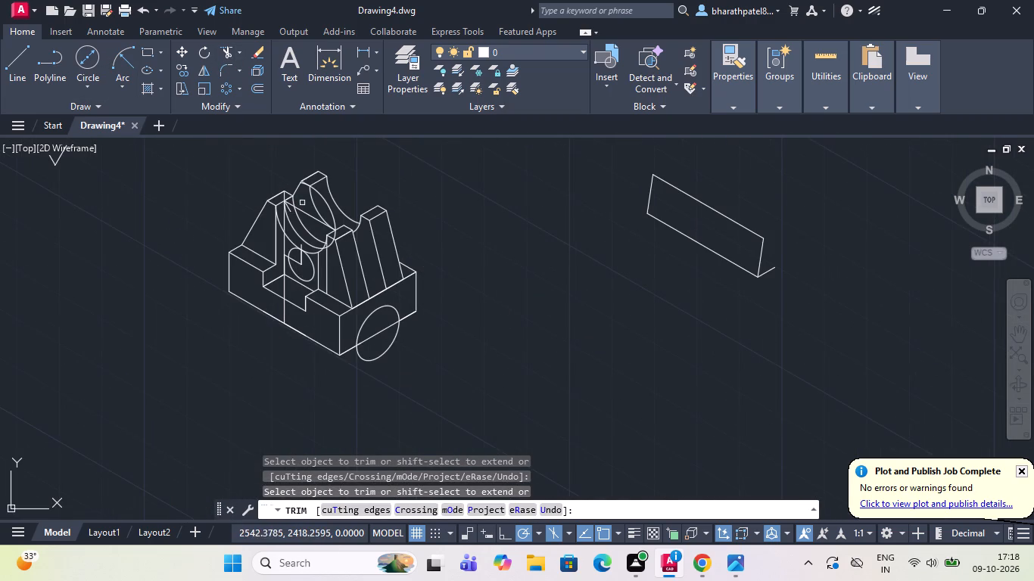
{"action": "scroll", "coordinate": [311, 192], "scroll_direction": "up", "scroll_amount": 3}
{"action": "left_click", "coordinate": [271, 154]}
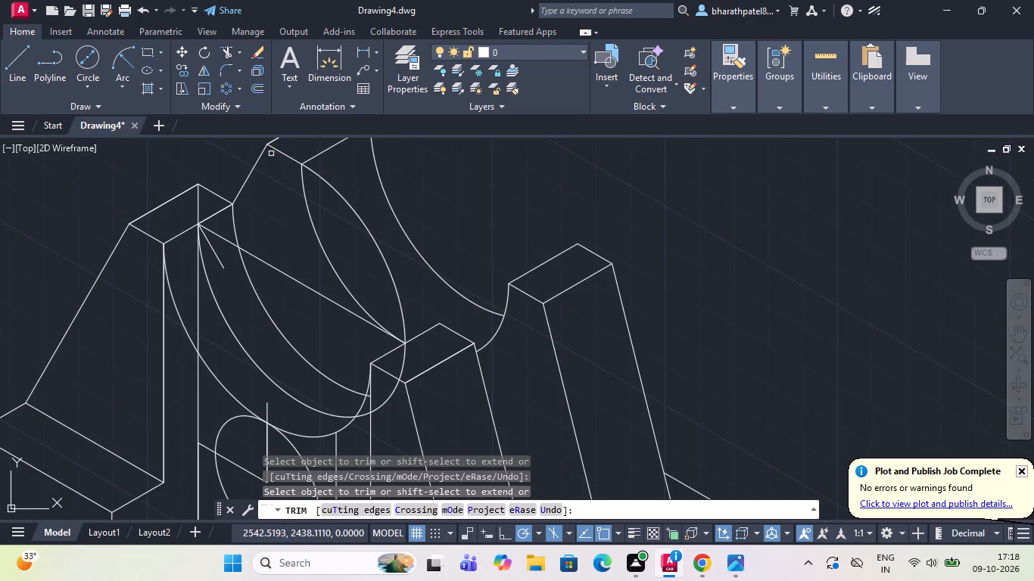
{"action": "left_click", "coordinate": [350, 210]}
Trim away the short slanted line at the middle of the left front upright's inner top edge.
{"action": "scroll", "coordinate": [350, 210], "scroll_direction": "down", "scroll_amount": 2}
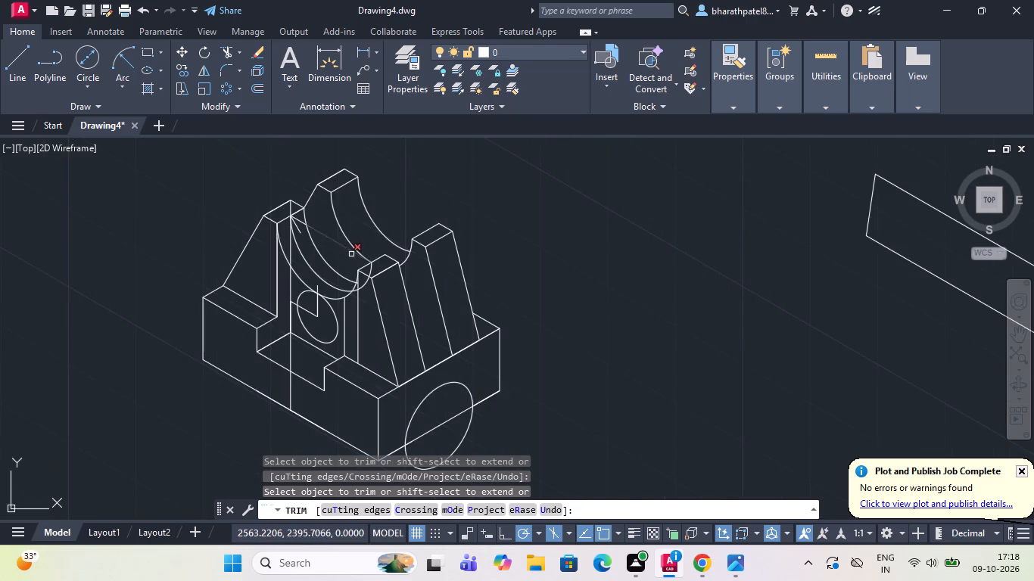
{"action": "scroll", "coordinate": [351, 255], "scroll_direction": "up", "scroll_amount": 2}
{"action": "scroll", "coordinate": [331, 239], "scroll_direction": "down", "scroll_amount": 2}
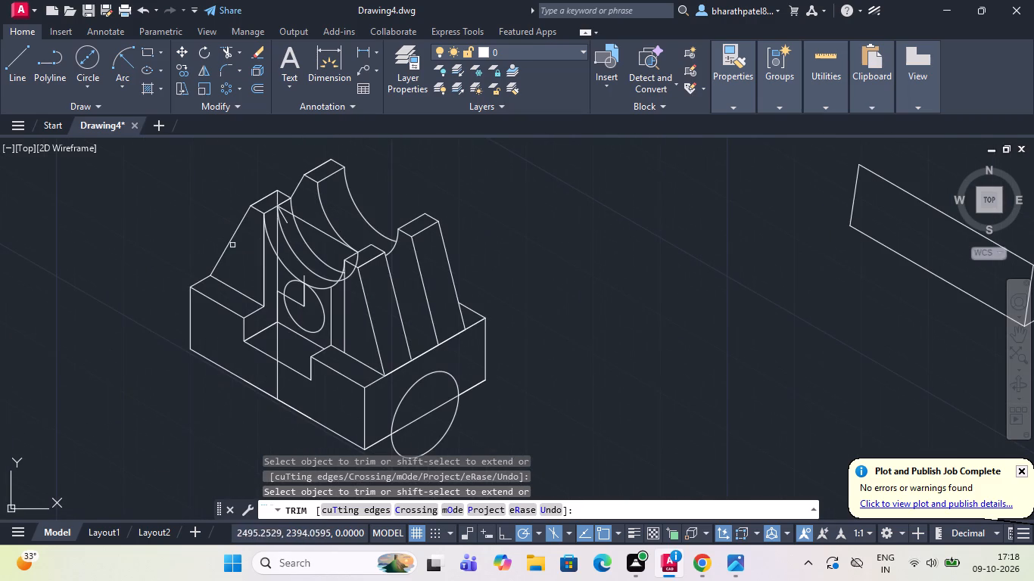
{"action": "scroll", "coordinate": [274, 225], "scroll_direction": "up", "scroll_amount": 2}
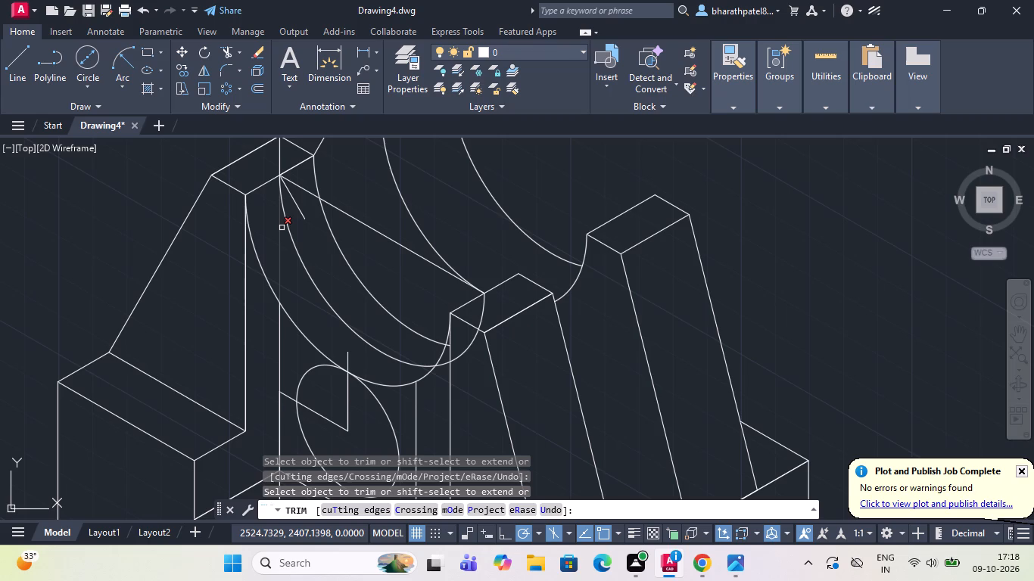
{"action": "scroll", "coordinate": [282, 228], "scroll_direction": "down", "scroll_amount": 2}
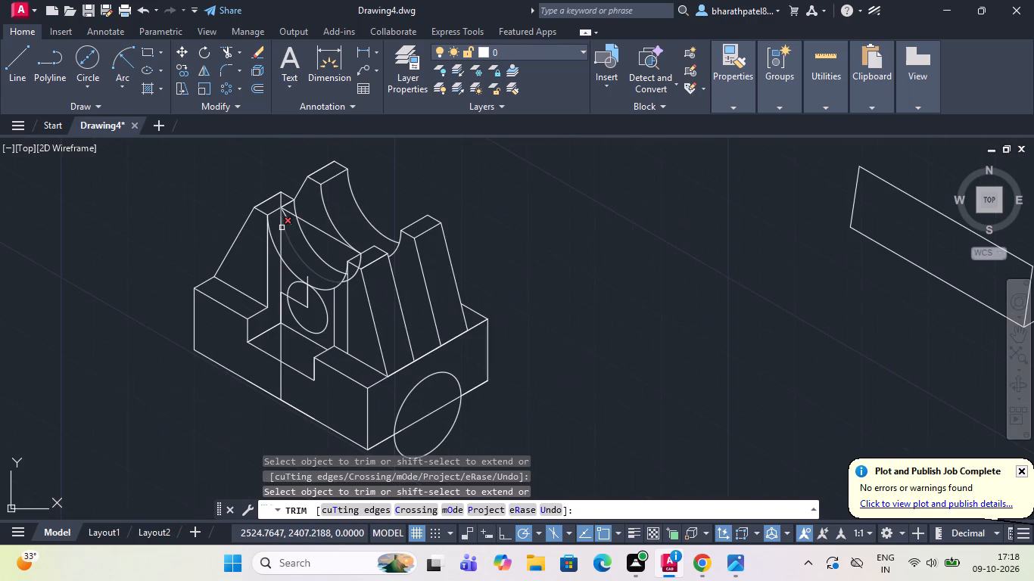
{"action": "scroll", "coordinate": [275, 259], "scroll_direction": "up", "scroll_amount": 3}
{"action": "scroll", "coordinate": [274, 259], "scroll_direction": "down", "scroll_amount": 3}
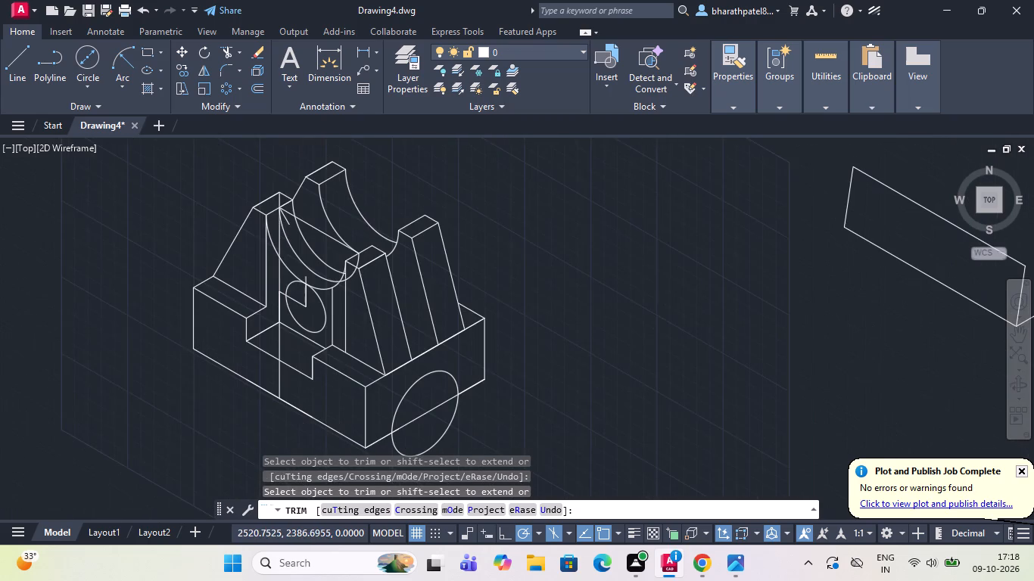
{"action": "left_click", "coordinate": [286, 222]}
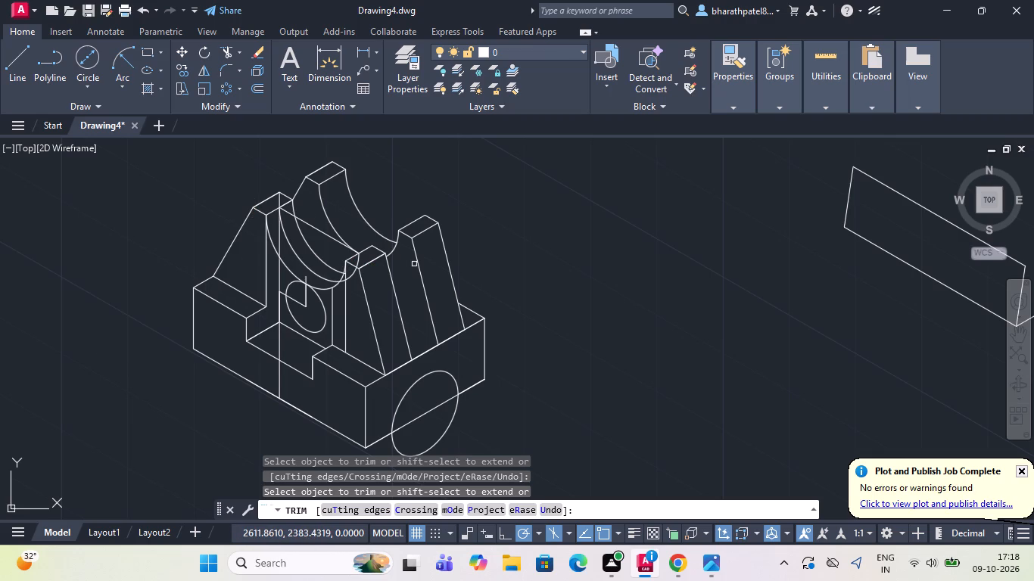
Trim away both portions of the construction line across the front recess between the two front uprights.
{"action": "scroll", "coordinate": [418, 265], "scroll_direction": "down", "scroll_amount": 1}
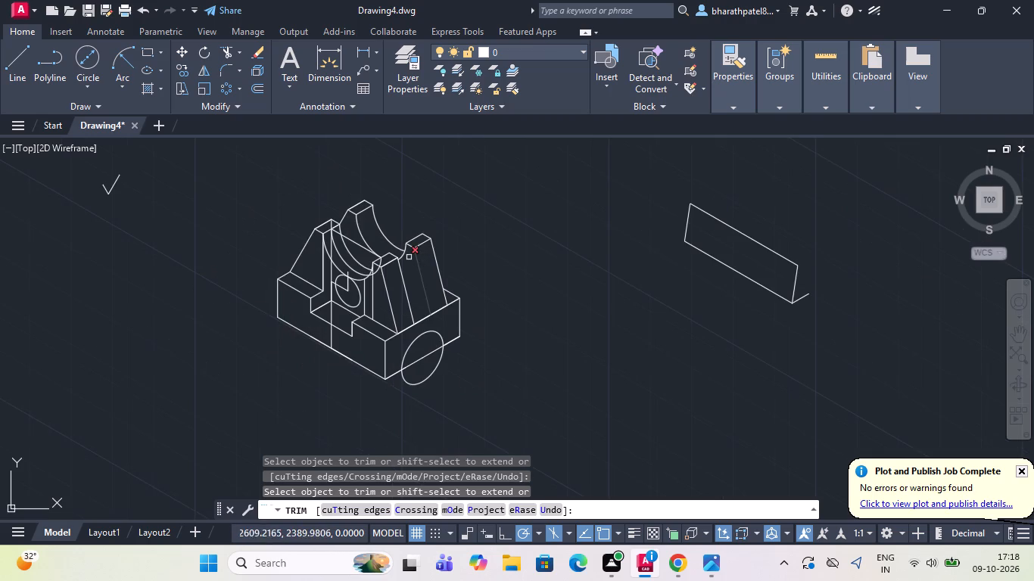
{"action": "scroll", "coordinate": [350, 263], "scroll_direction": "up", "scroll_amount": 1}
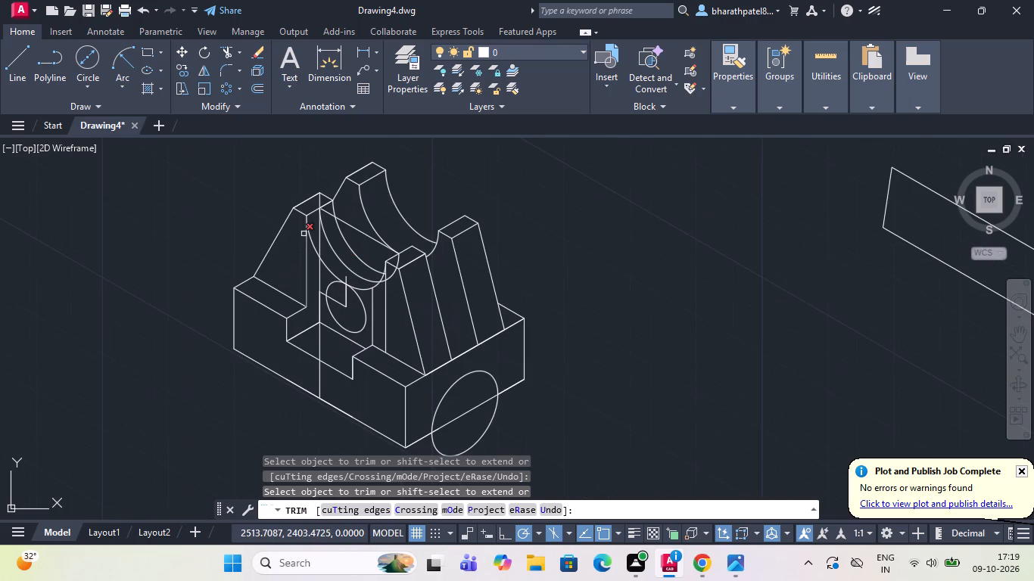
{"action": "scroll", "coordinate": [304, 232], "scroll_direction": "up", "scroll_amount": 2}
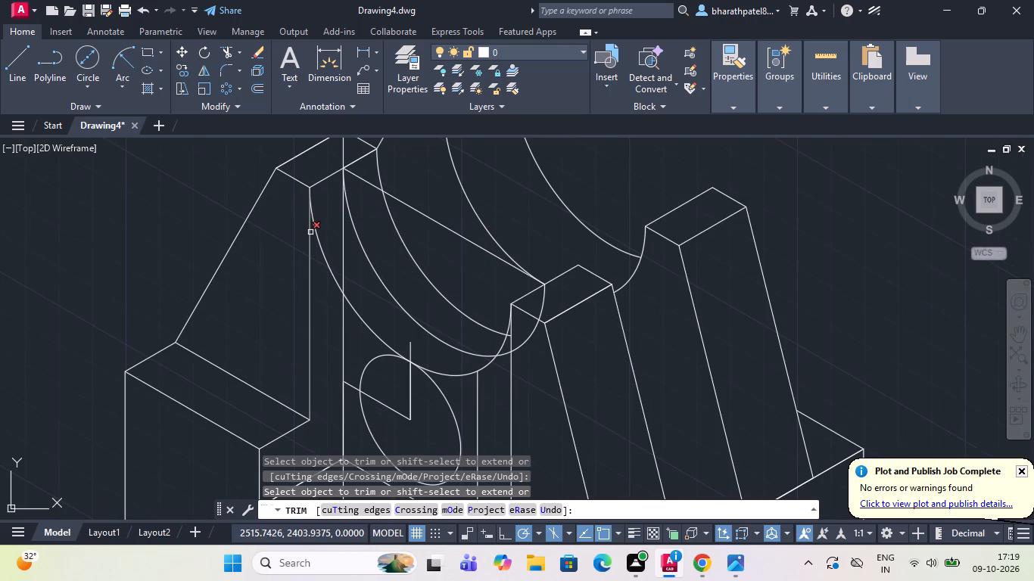
{"action": "scroll", "coordinate": [339, 216], "scroll_direction": "down", "scroll_amount": 1}
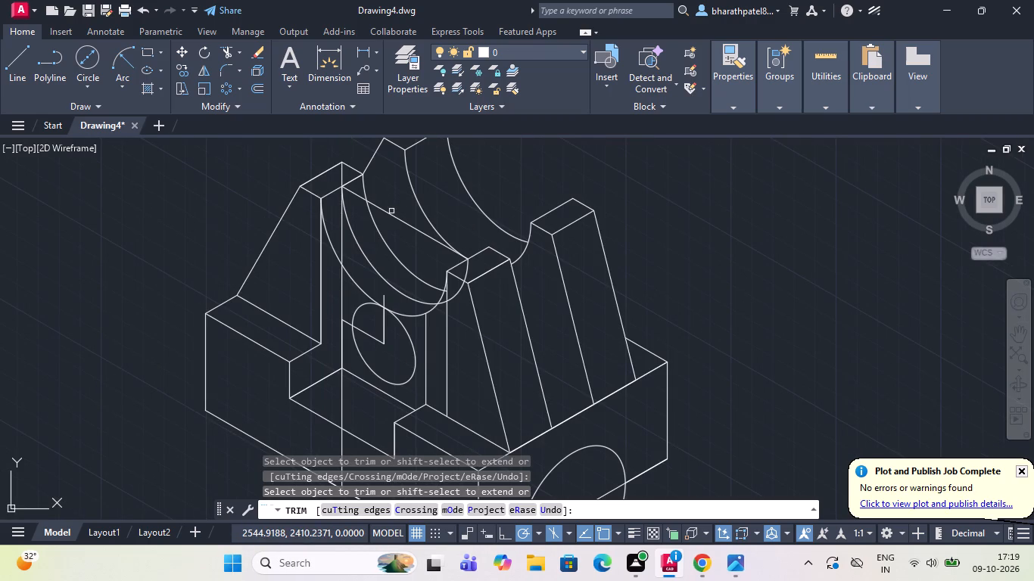
{"action": "left_click", "coordinate": [358, 194]}
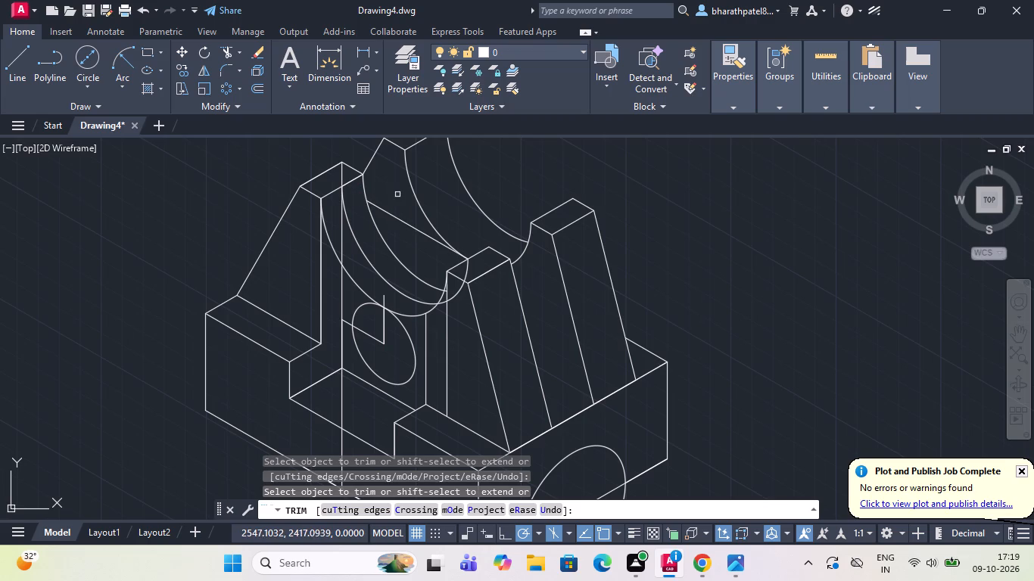
{"action": "left_click", "coordinate": [395, 218]}
Draw a 10-unit line from the rear recess's back arc at 210°, towards the front of the bracket.
{"action": "scroll", "coordinate": [395, 219], "scroll_direction": "down", "scroll_amount": 1}
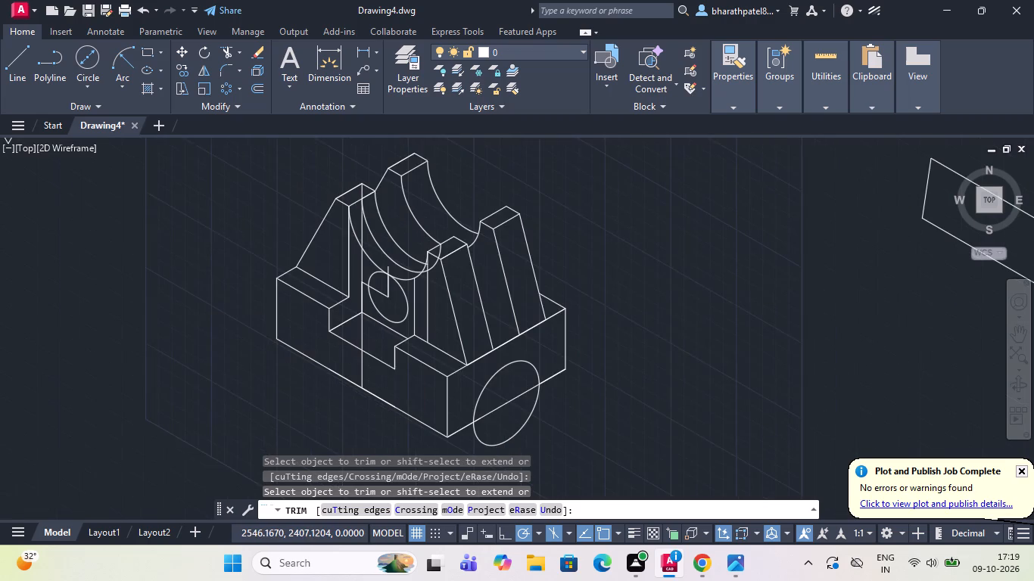
{"action": "scroll", "coordinate": [395, 219], "scroll_direction": "down", "scroll_amount": 1}
{"action": "scroll", "coordinate": [422, 179], "scroll_direction": "up", "scroll_amount": 2}
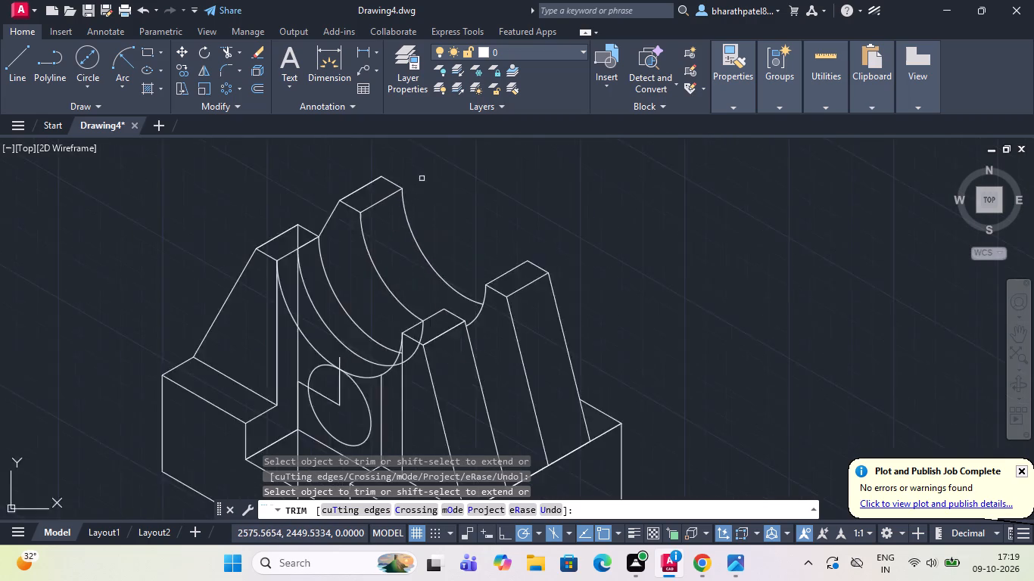
{"action": "scroll", "coordinate": [422, 179], "scroll_direction": "up", "scroll_amount": 1}
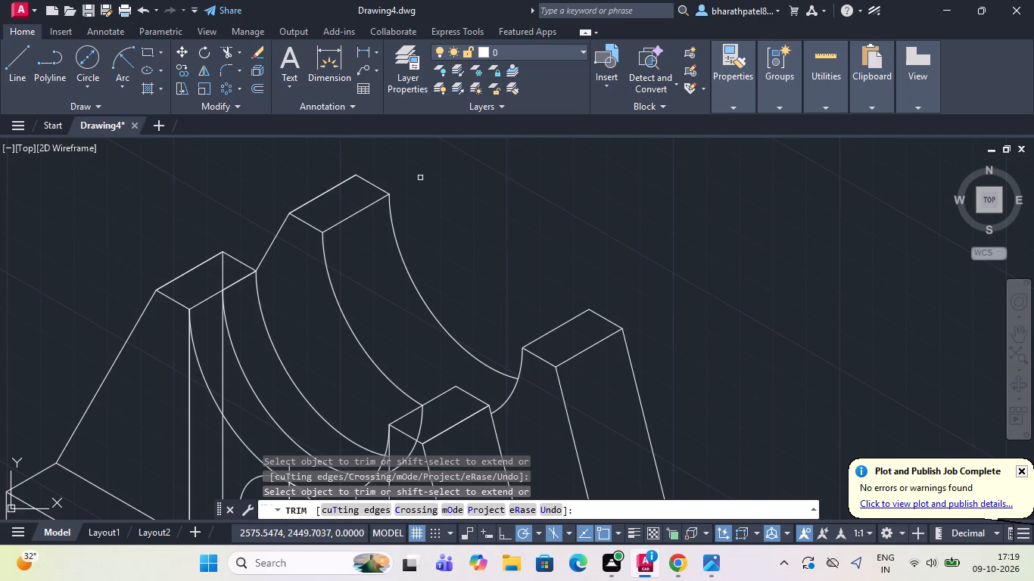
{"action": "left_click", "coordinate": [14, 59]}
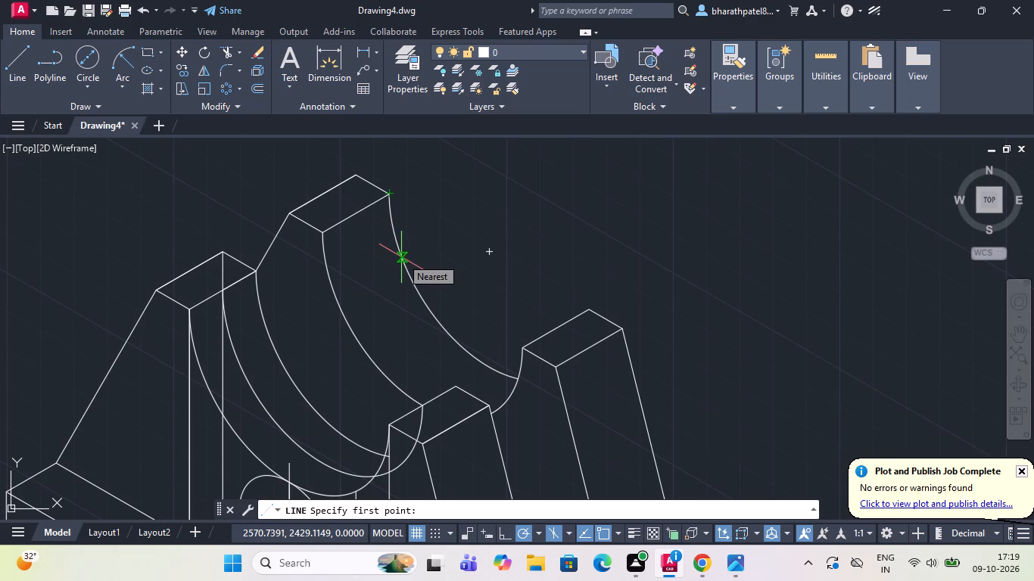
{"action": "left_click", "coordinate": [401, 257]}
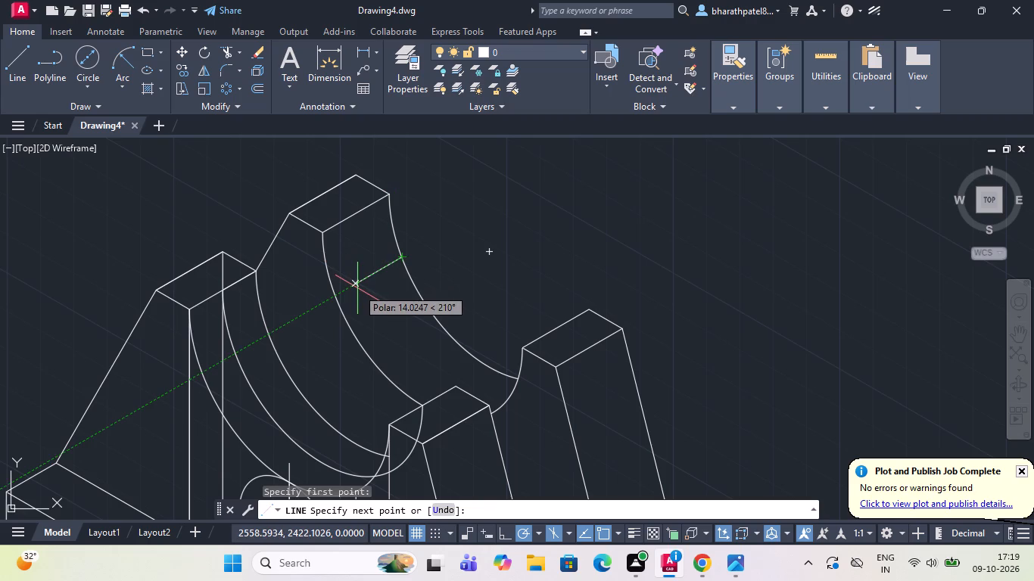
{"action": "type", "text": "10"}
{"action": "key", "text": "Return"}
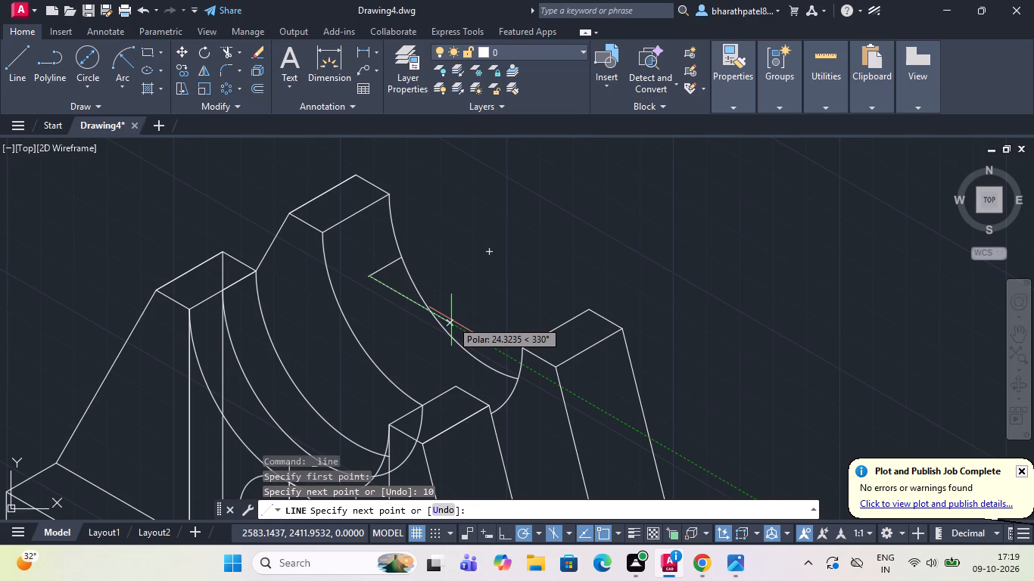
{"action": "key", "text": "Escape"}
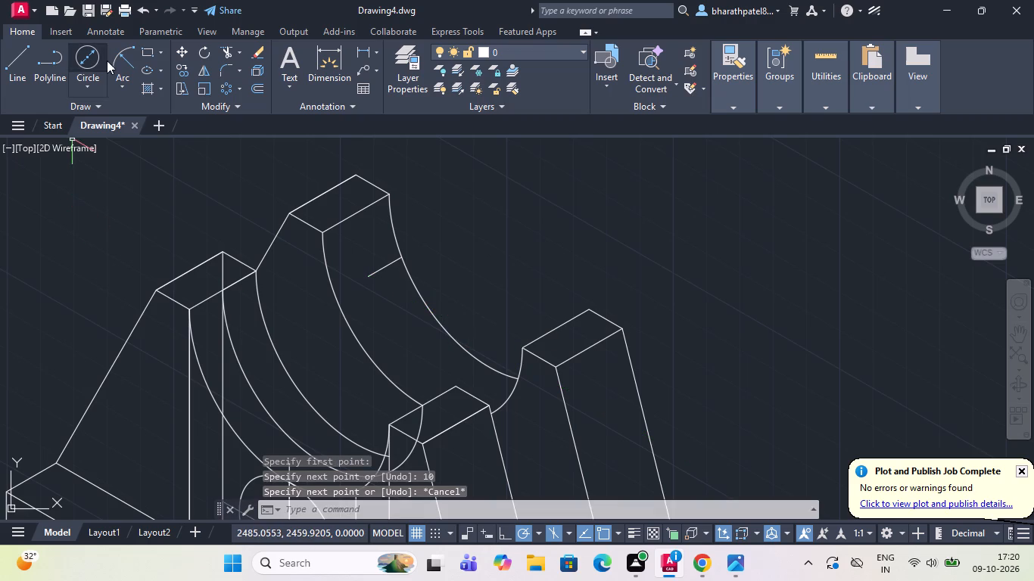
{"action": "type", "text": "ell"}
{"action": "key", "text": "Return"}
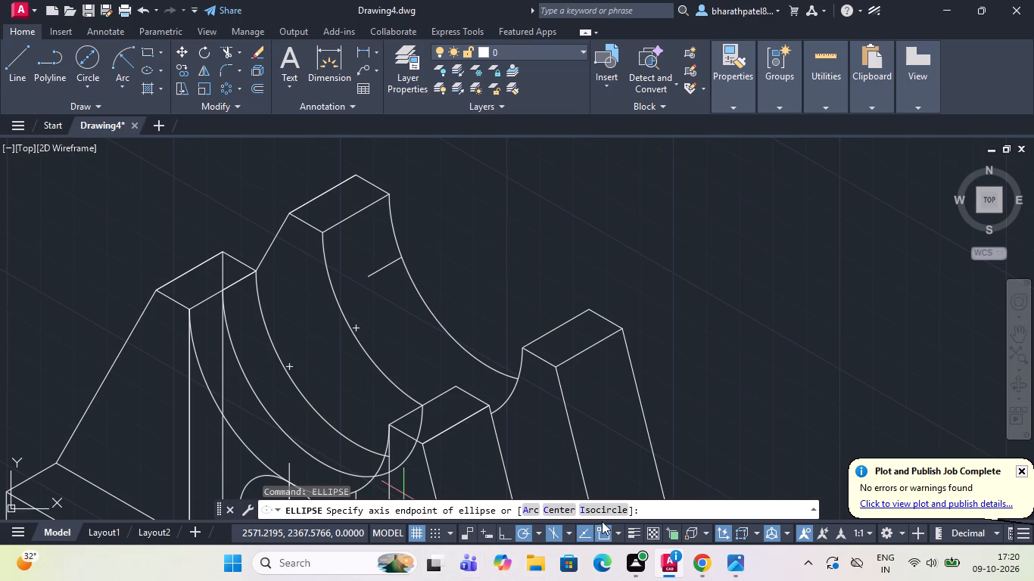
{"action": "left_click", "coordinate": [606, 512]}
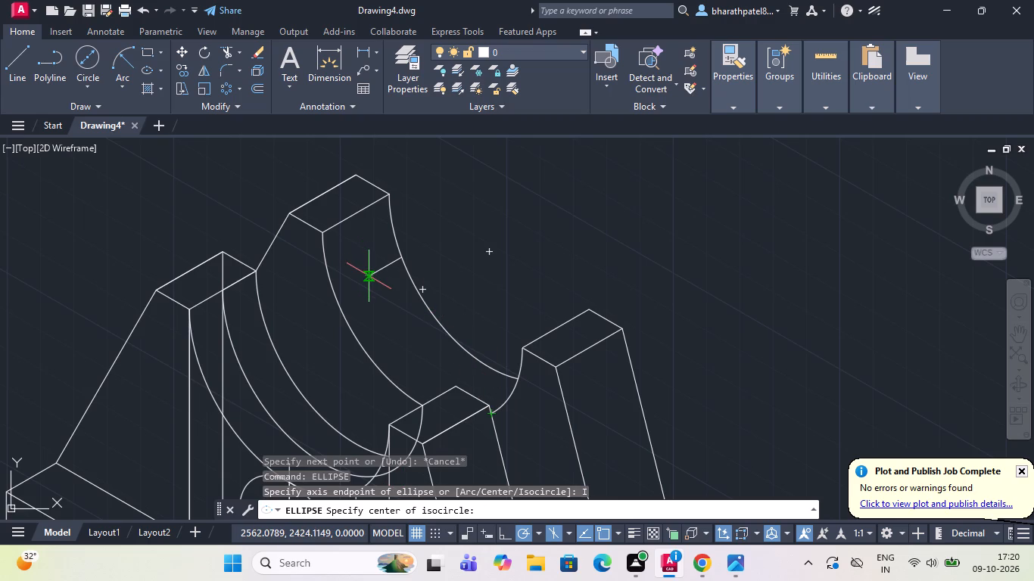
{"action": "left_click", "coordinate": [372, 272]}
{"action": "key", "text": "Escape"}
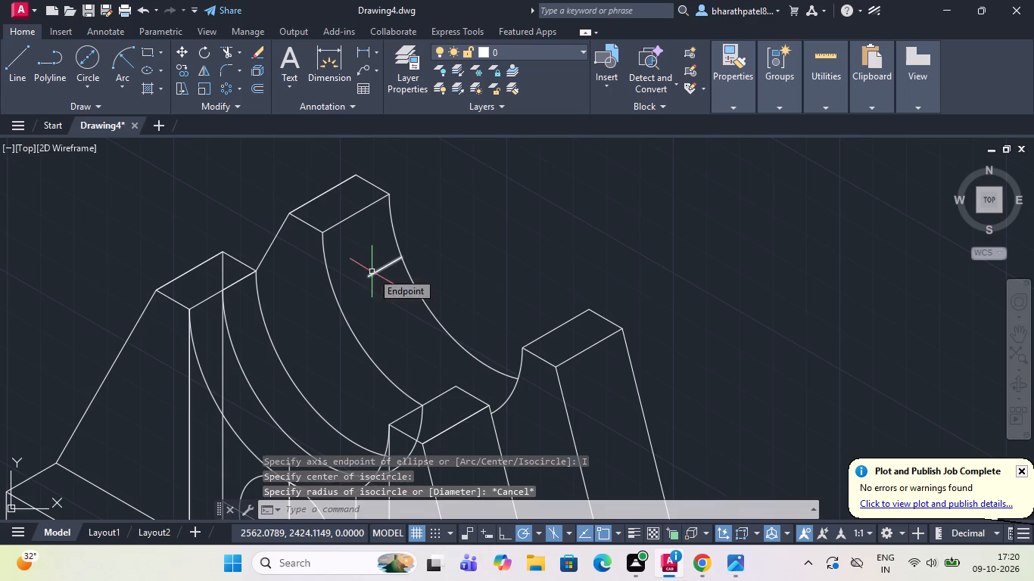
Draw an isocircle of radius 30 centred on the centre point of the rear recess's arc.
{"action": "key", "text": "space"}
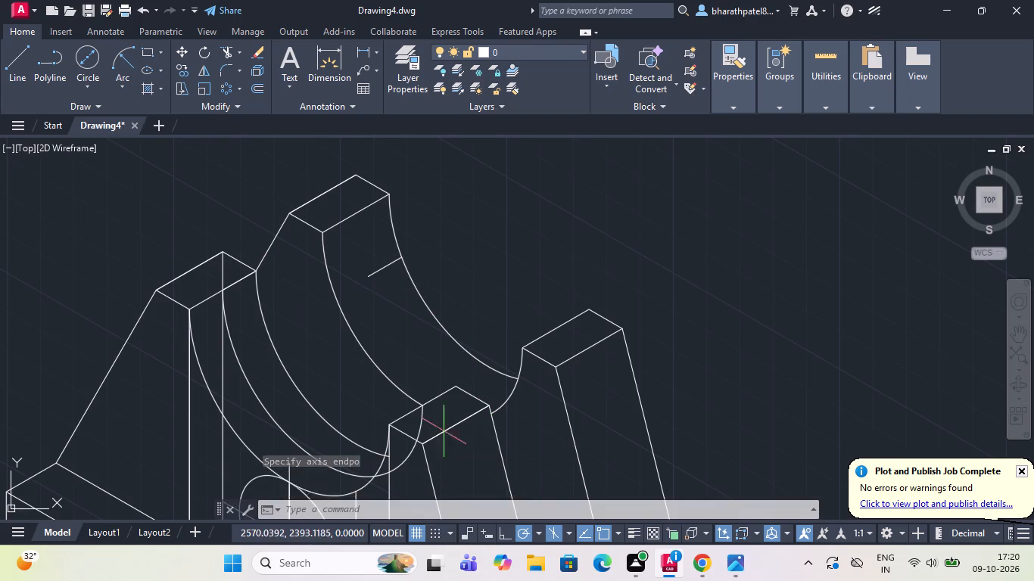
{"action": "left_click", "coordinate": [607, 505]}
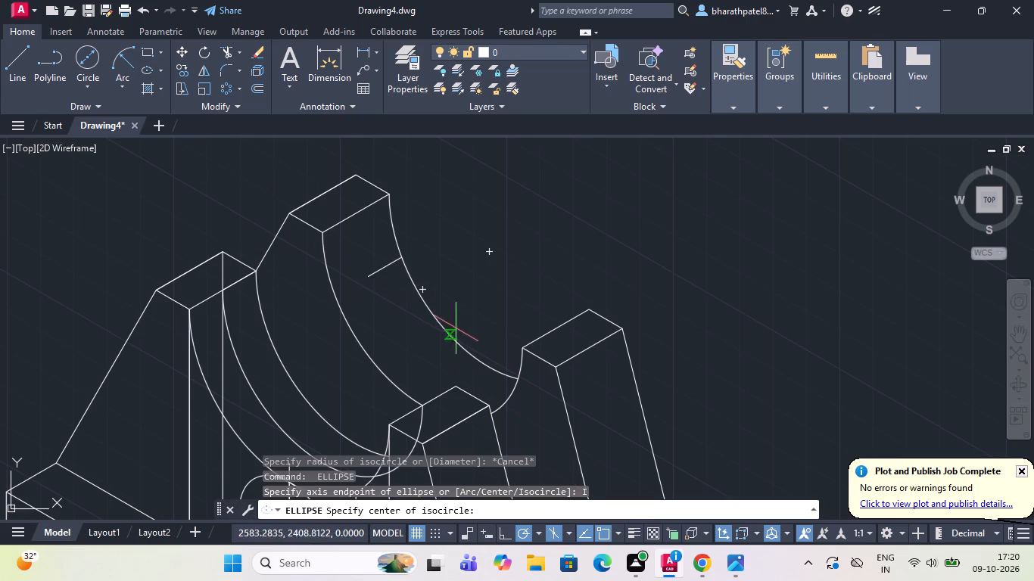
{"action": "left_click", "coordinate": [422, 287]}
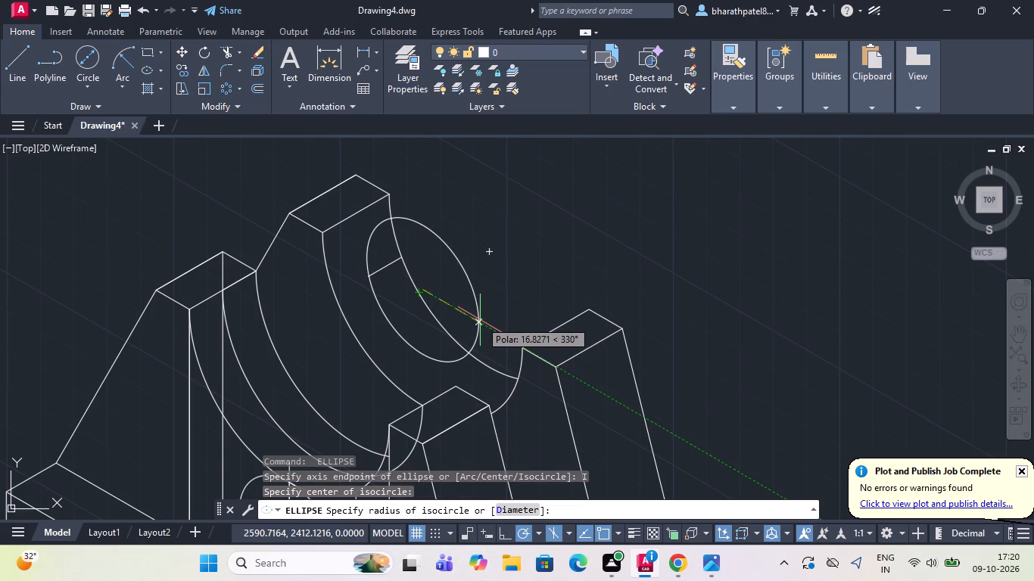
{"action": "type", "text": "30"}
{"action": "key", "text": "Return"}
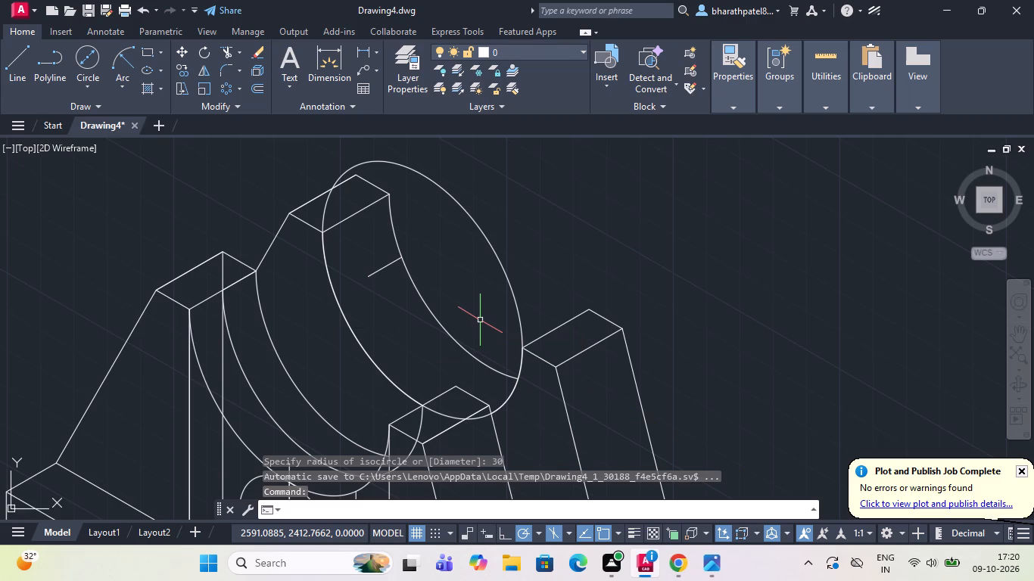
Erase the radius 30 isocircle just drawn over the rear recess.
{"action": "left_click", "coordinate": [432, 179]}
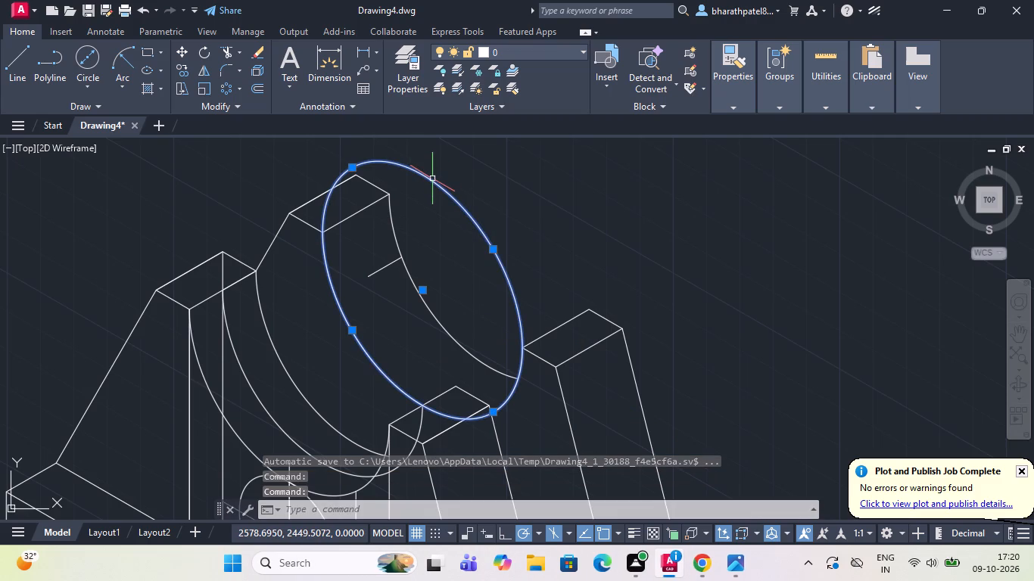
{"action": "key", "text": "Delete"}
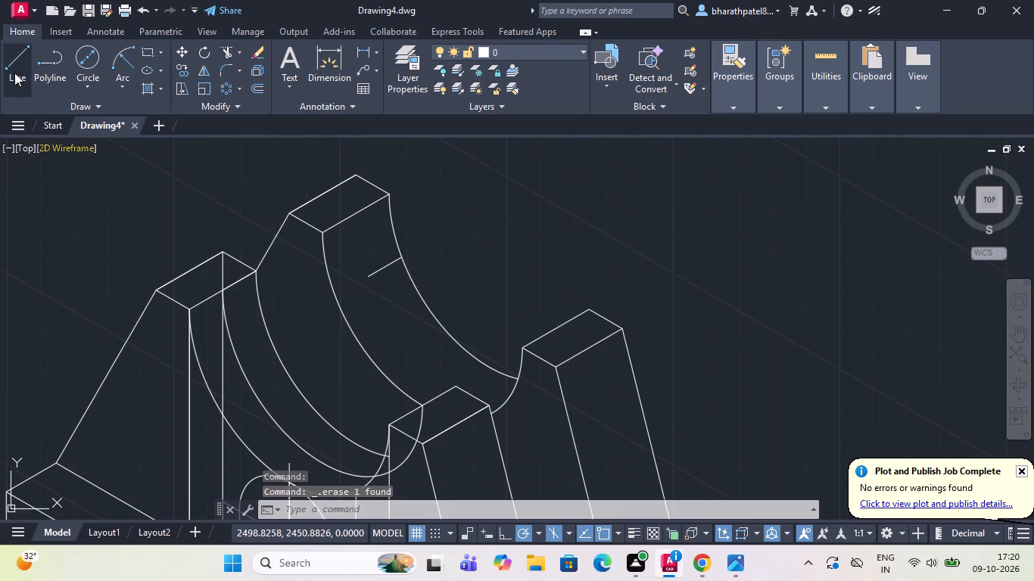
Draw a line from the back corner of the left rear upright's inner top edge towards the front, entering length 30.
{"action": "left_click", "coordinate": [14, 73]}
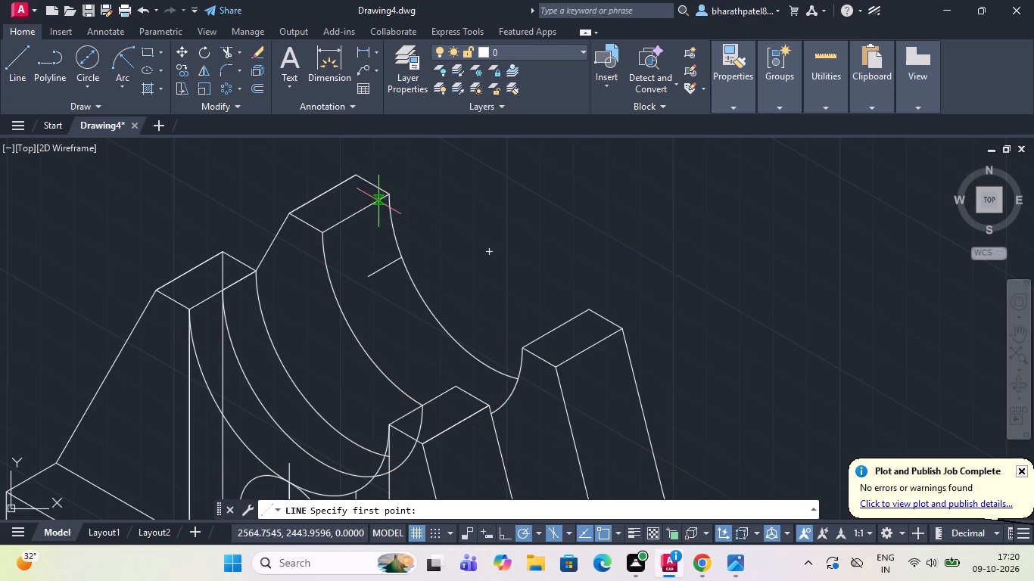
{"action": "left_click", "coordinate": [386, 195]}
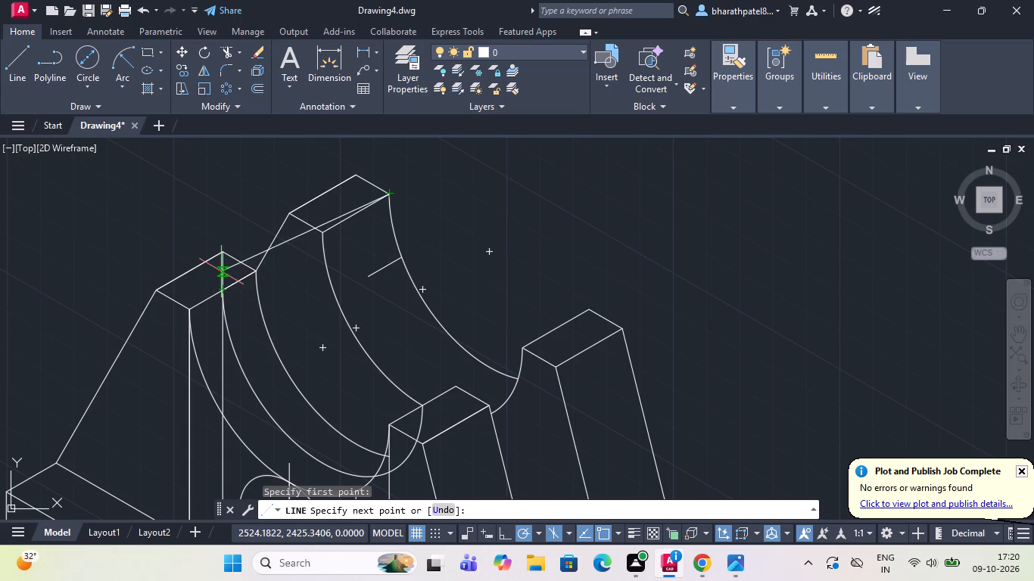
{"action": "type", "text": "30"}
{"action": "key", "text": "Return"}
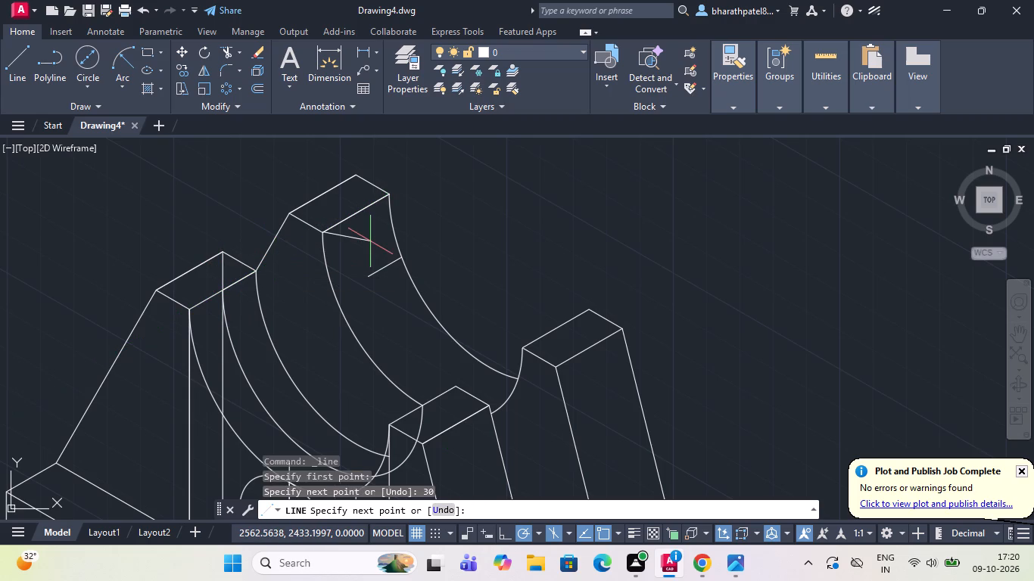
{"action": "key", "text": "Escape"}
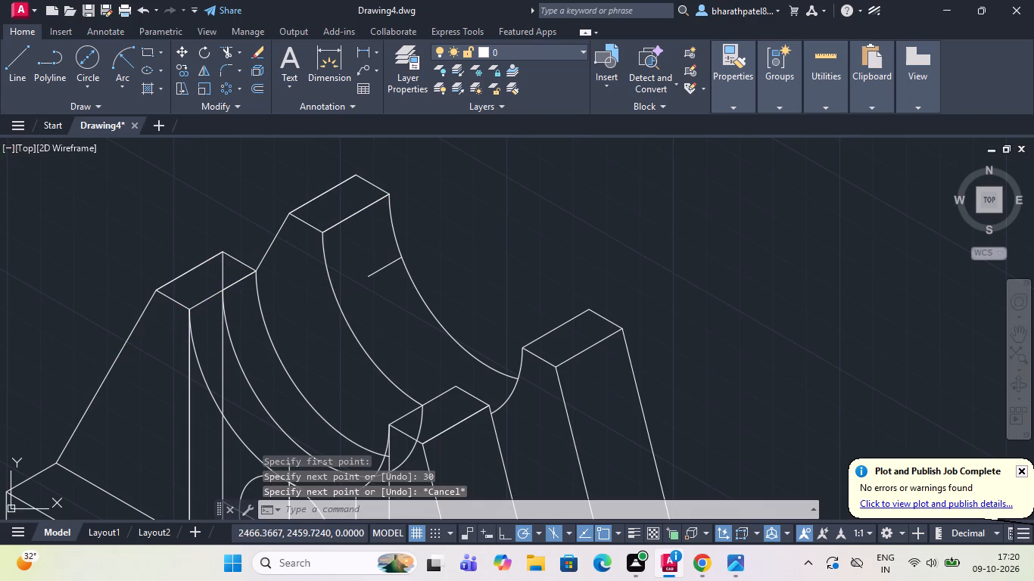
Draw a 20-unit line from the same back corner along the left rear upright's inner top edge.
{"action": "left_click", "coordinate": [23, 61]}
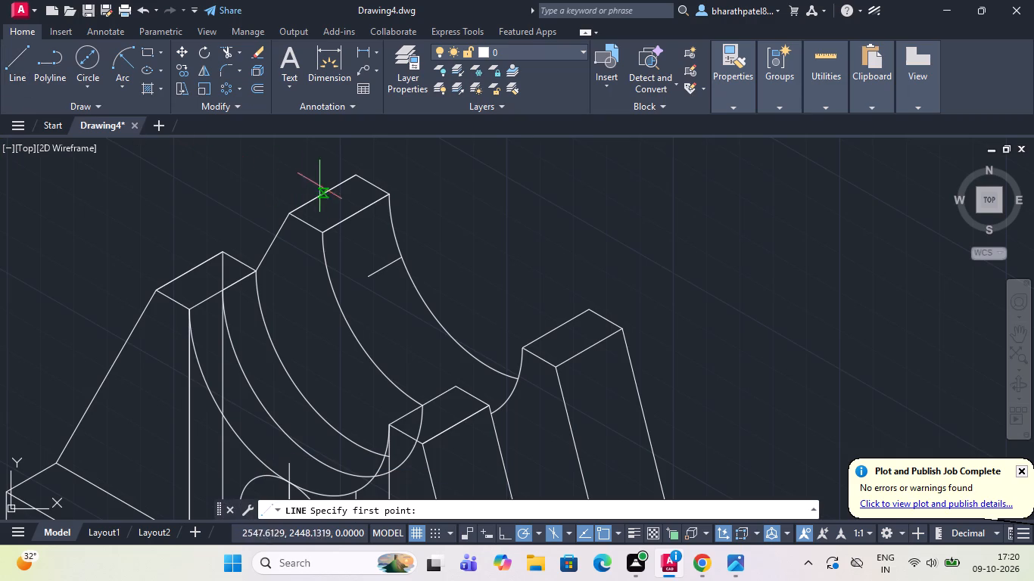
{"action": "left_click", "coordinate": [388, 193]}
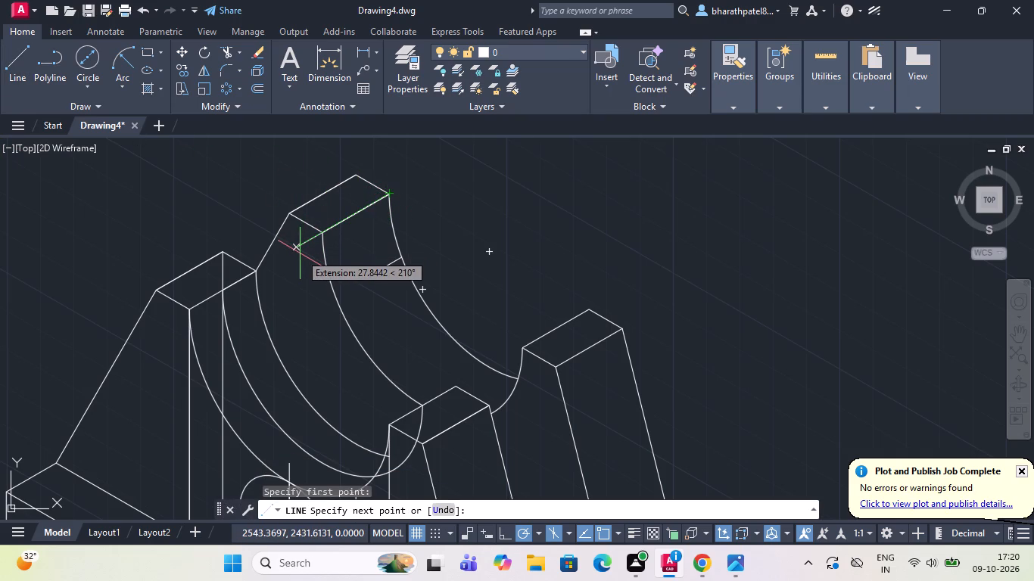
{"action": "type", "text": "20"}
{"action": "key", "text": "Return"}
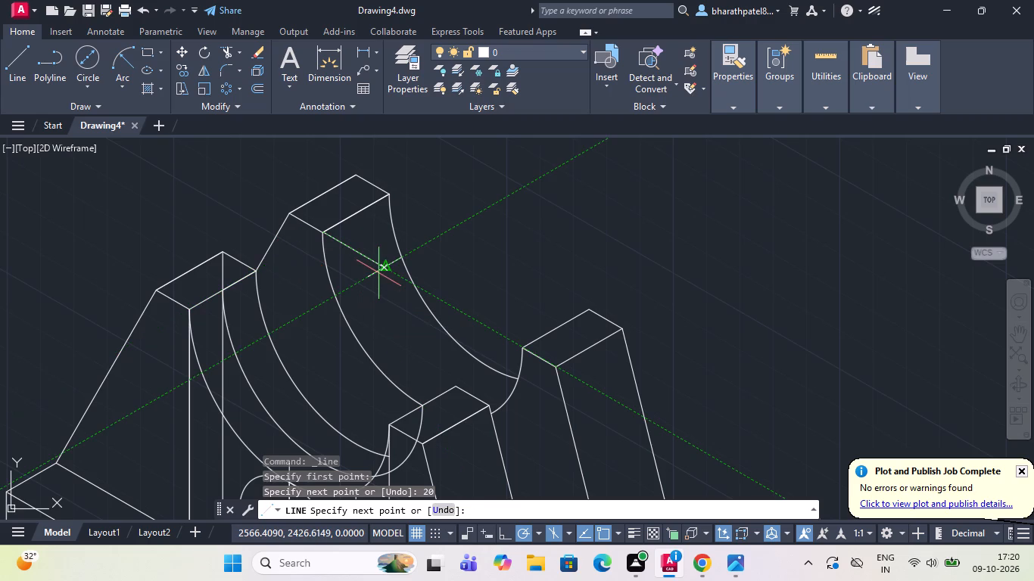
{"action": "key", "text": "Escape"}
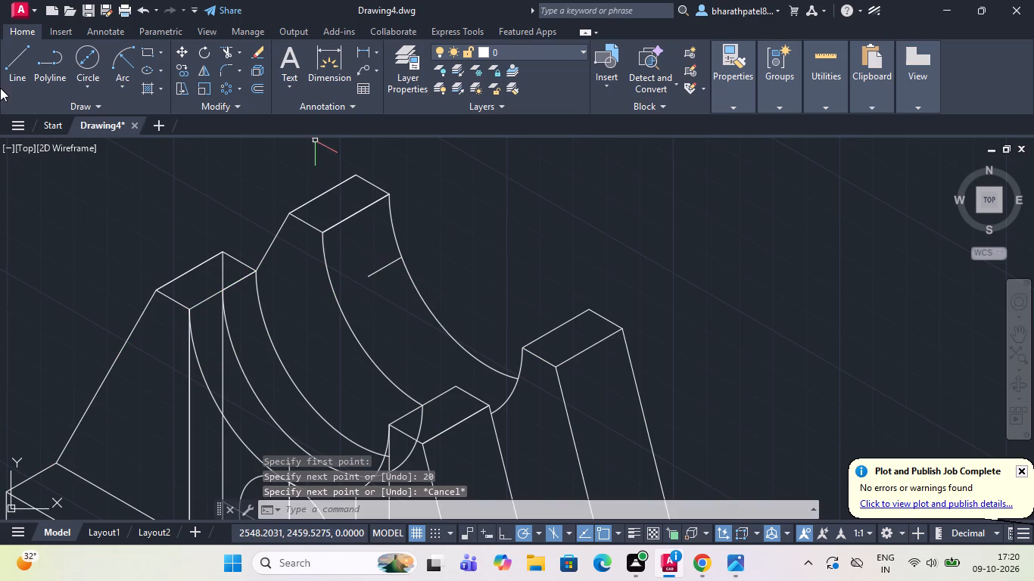
Draw a 10-unit line from that corner along the inner top edge, continuing at 330° across the rear recess onto the right rear upright's top face.
{"action": "left_click", "coordinate": [10, 57]}
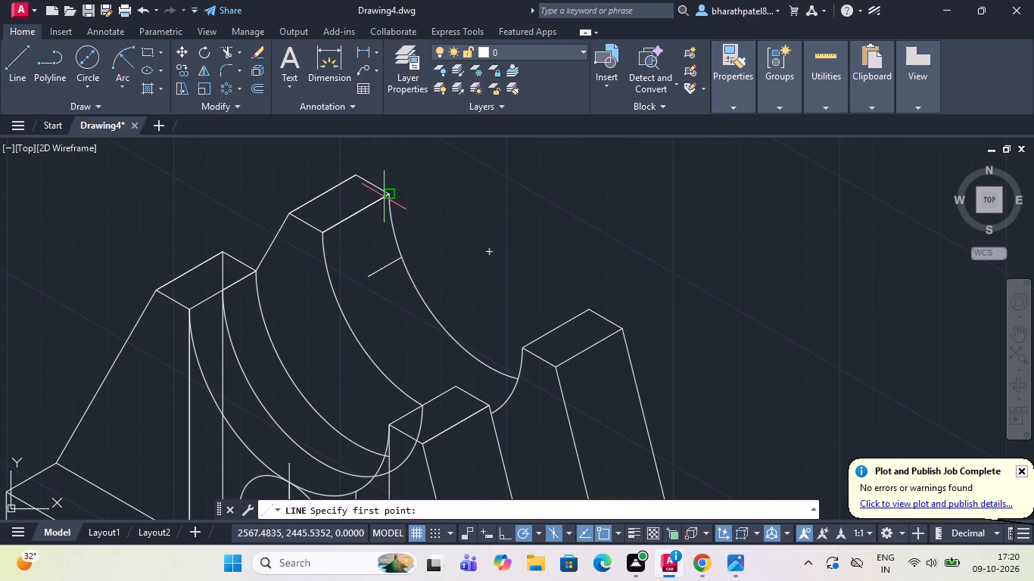
{"action": "left_click", "coordinate": [385, 194]}
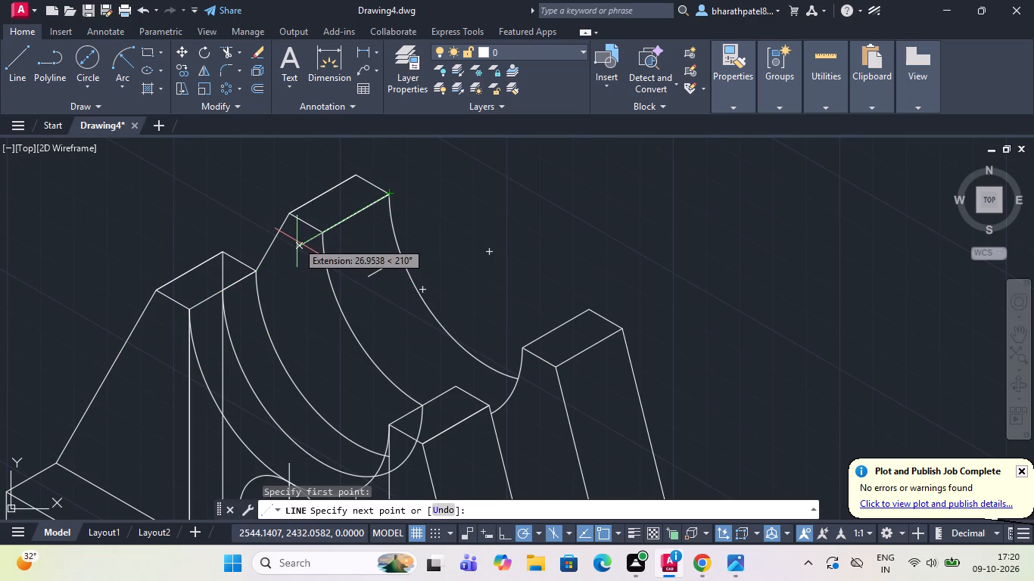
{"action": "type", "text": "10"}
{"action": "key", "text": "Return"}
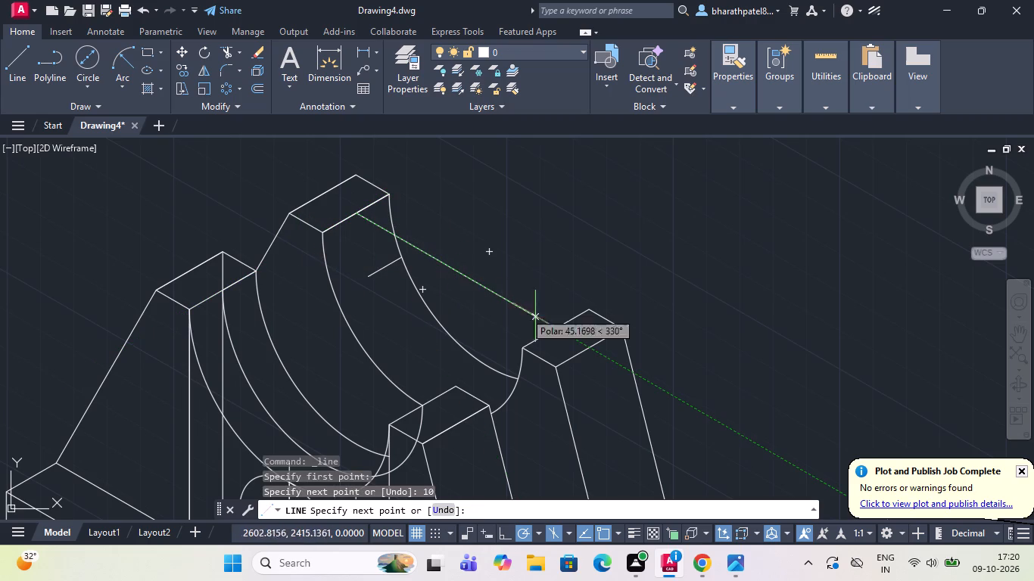
{"action": "left_click", "coordinate": [573, 340]}
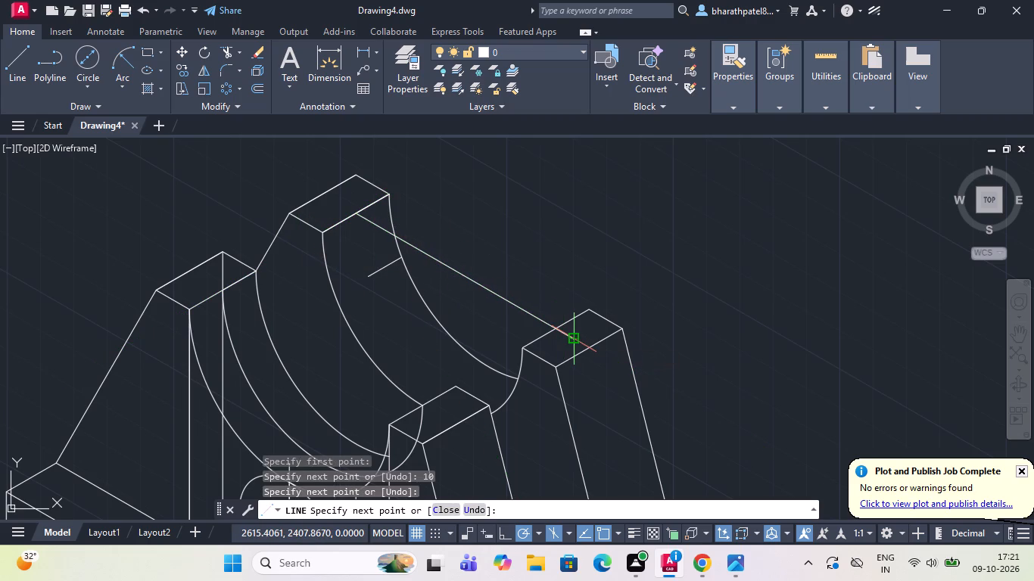
{"action": "key", "text": "Escape"}
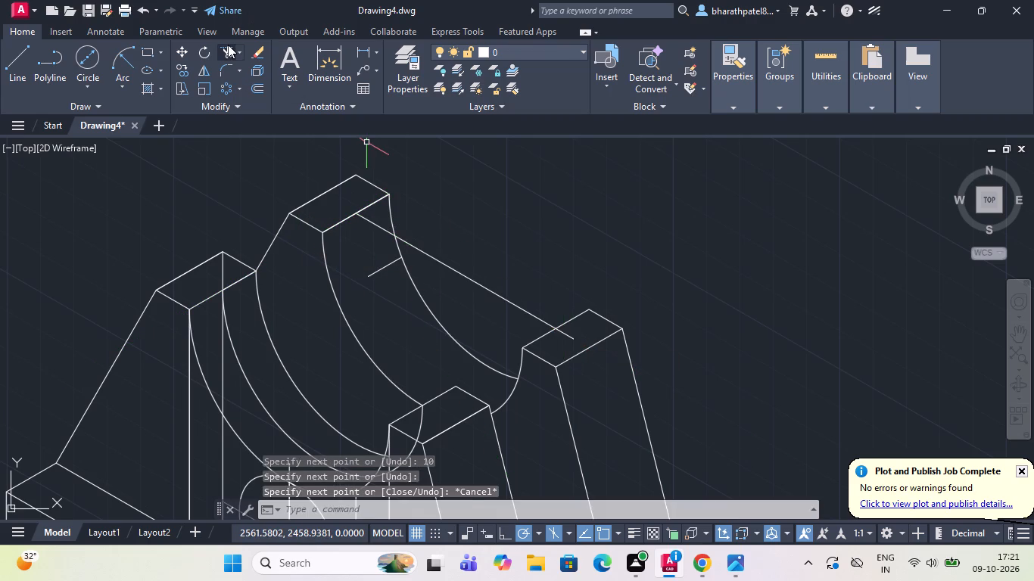
Trim the end of the rear recess's crossing line that extends past the right rear upright's inner top edge.
{"action": "left_click", "coordinate": [228, 45]}
{"action": "left_click", "coordinate": [566, 337]}
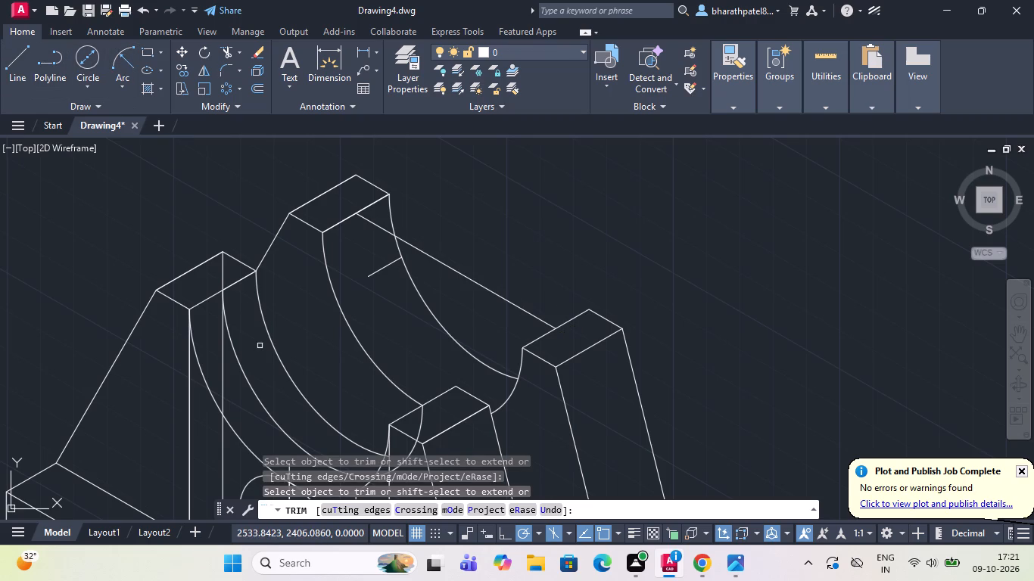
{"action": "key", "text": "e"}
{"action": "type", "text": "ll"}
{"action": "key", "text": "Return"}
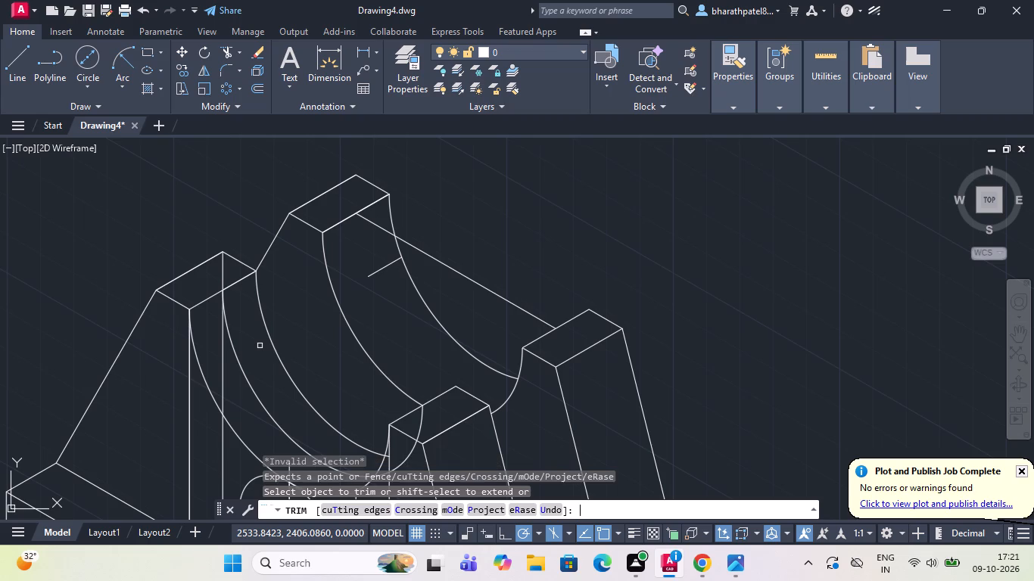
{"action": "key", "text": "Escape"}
Draw an isocircle of radius 30 centred on the midpoint of the rear recess's crossing line.
{"action": "type", "text": "ell"}
{"action": "key", "text": "Return"}
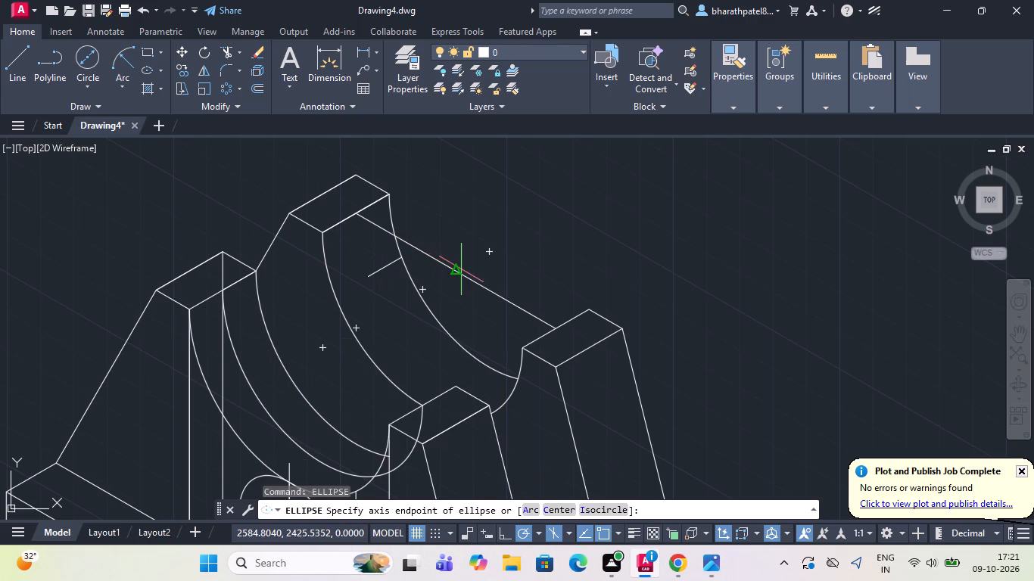
{"action": "left_click", "coordinate": [602, 508]}
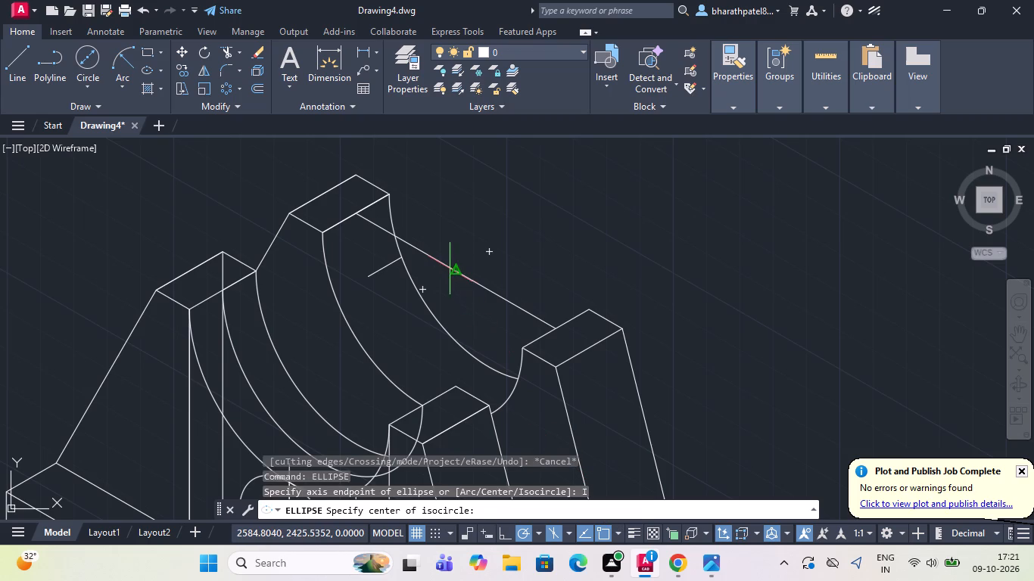
{"action": "left_click", "coordinate": [453, 269]}
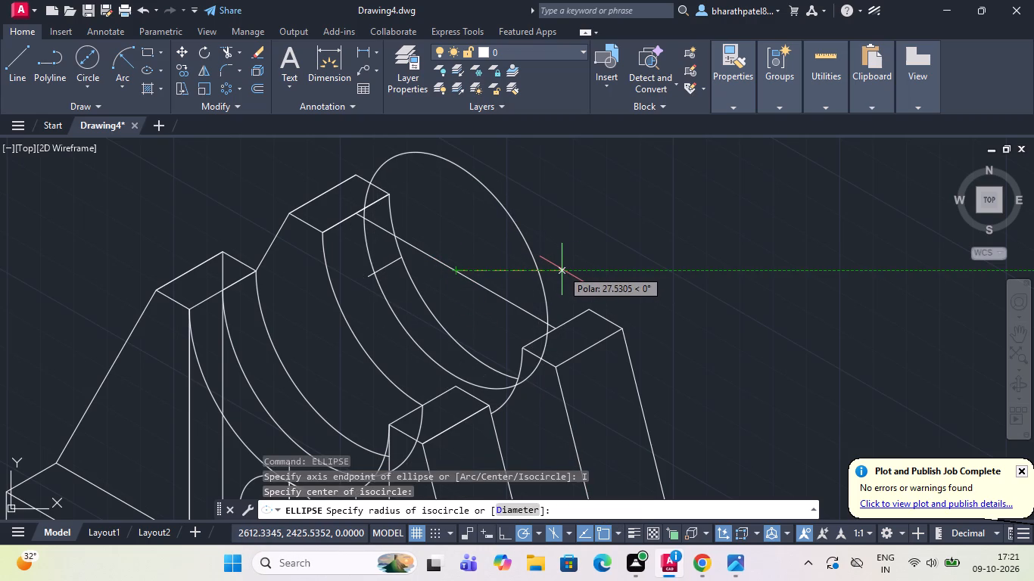
{"action": "type", "text": "30"}
{"action": "key", "text": "Return"}
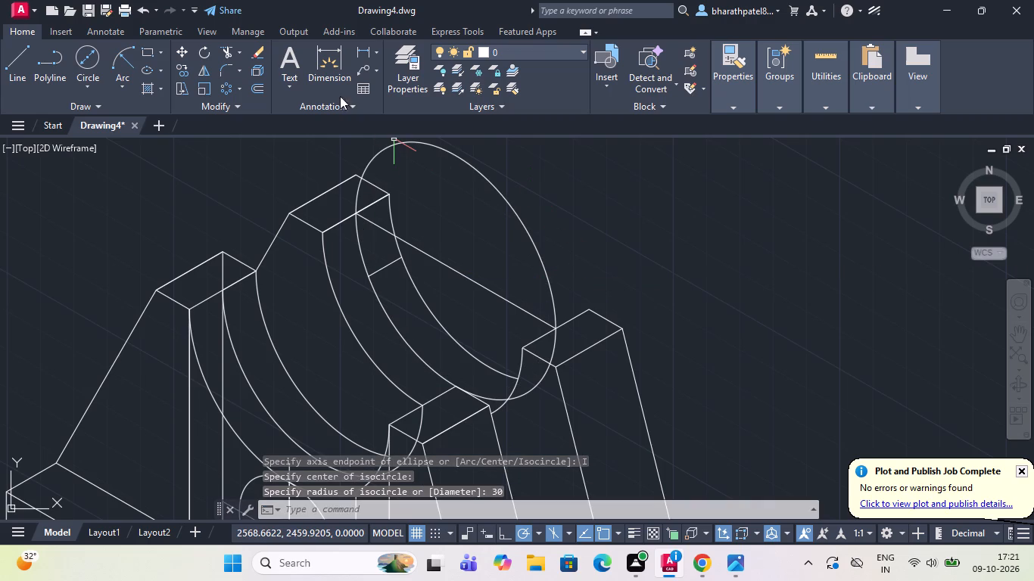
Trim the new isocircle's upper half above the crossing line and its end hidden behind the right rear upright.
{"action": "left_click", "coordinate": [222, 51]}
{"action": "left_click", "coordinate": [356, 194]}
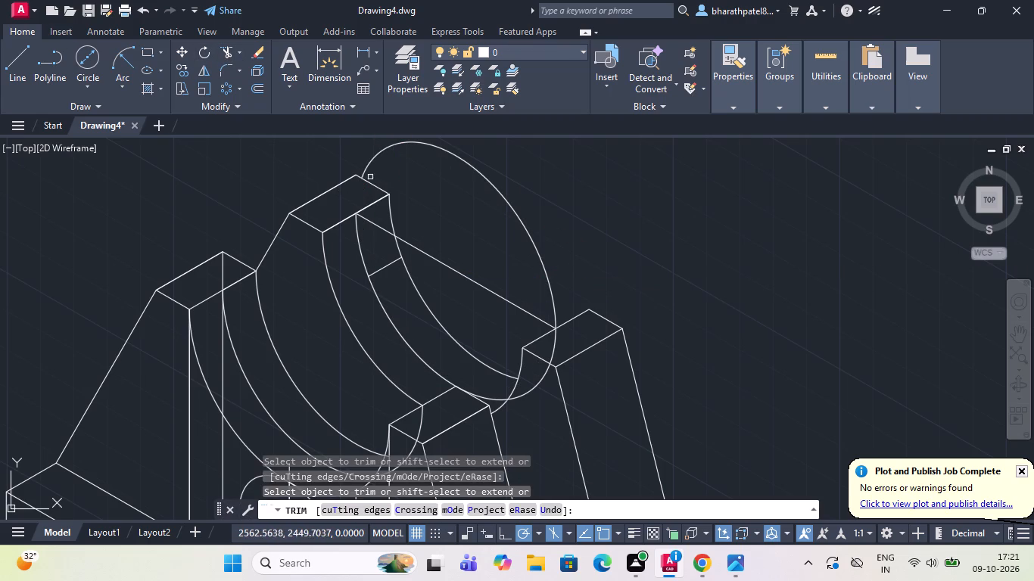
{"action": "left_click", "coordinate": [371, 162]}
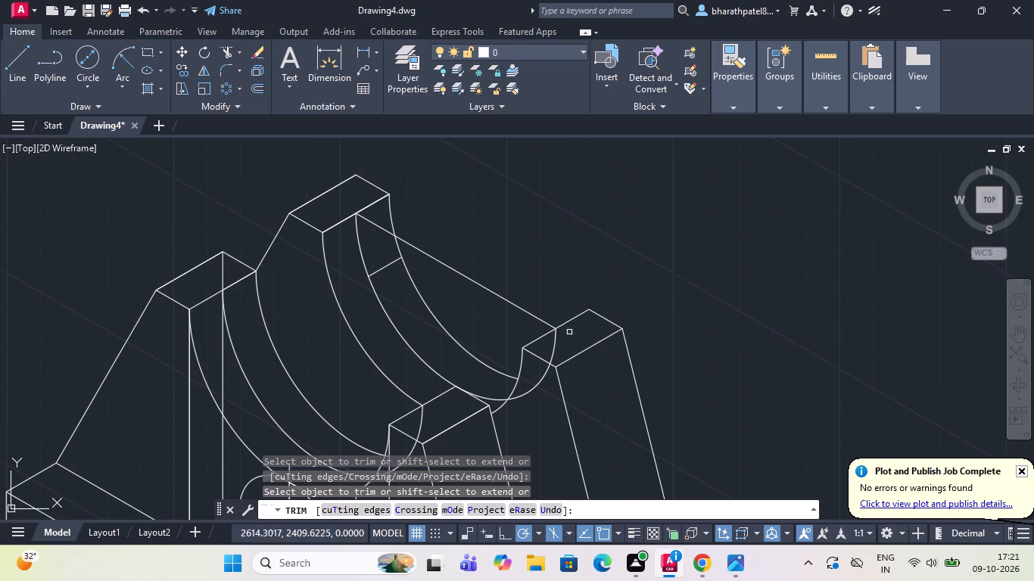
{"action": "left_click", "coordinate": [553, 346]}
{"action": "left_click", "coordinate": [538, 388]}
Trim the new arc above the short line in the rear recess and remove the crossing line between the rear uprights.
{"action": "scroll", "coordinate": [534, 387], "scroll_direction": "down", "scroll_amount": 2}
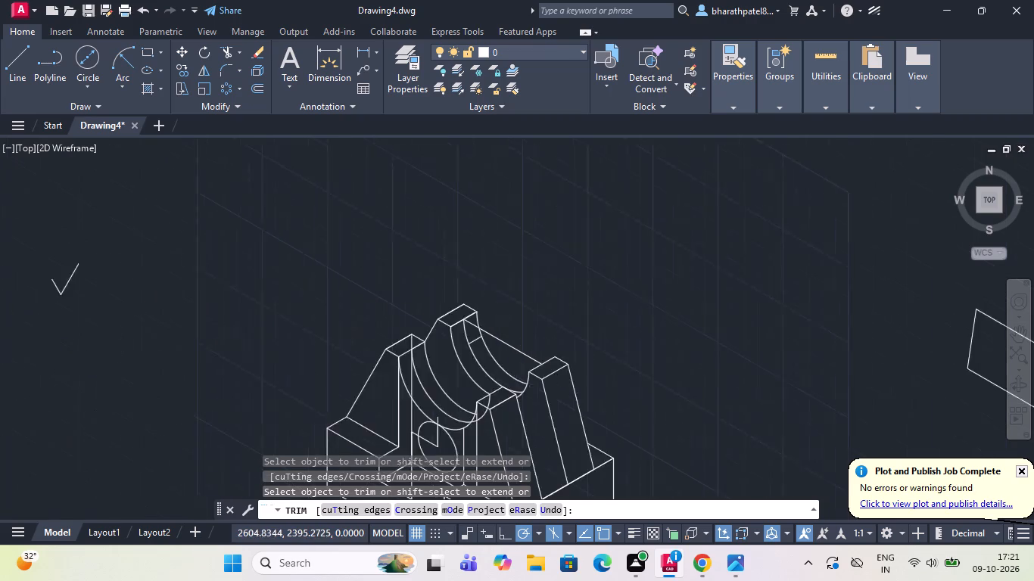
{"action": "scroll", "coordinate": [533, 387], "scroll_direction": "down", "scroll_amount": 1}
{"action": "scroll", "coordinate": [527, 311], "scroll_direction": "down", "scroll_amount": 1}
{"action": "scroll", "coordinate": [512, 393], "scroll_direction": "up", "scroll_amount": 2}
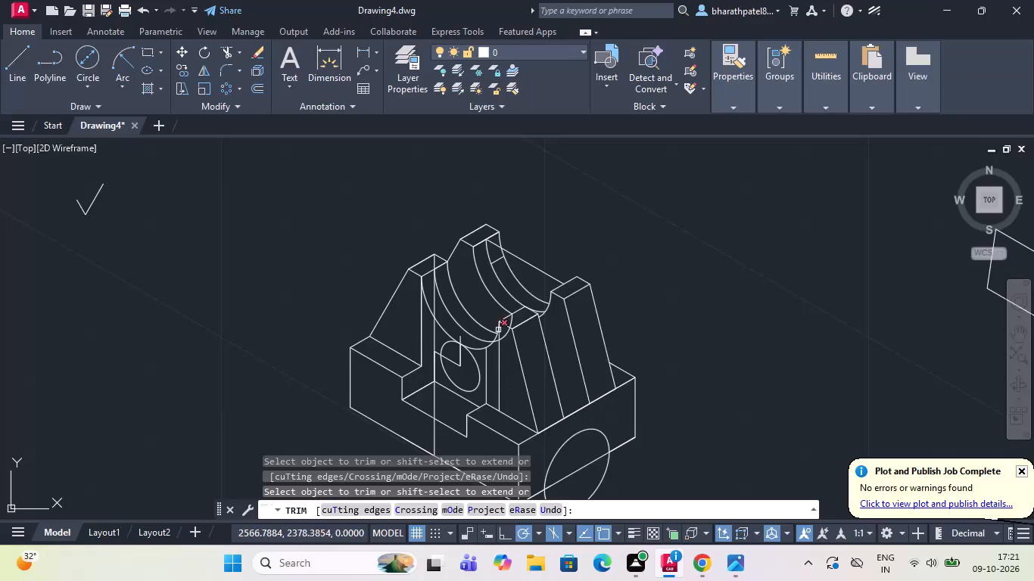
{"action": "left_click", "coordinate": [492, 242]}
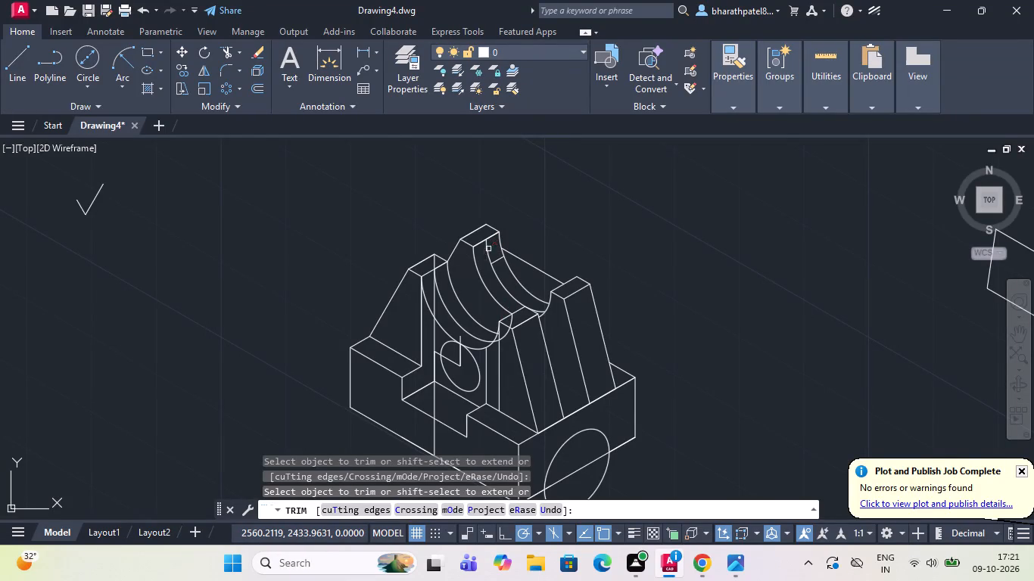
{"action": "left_click", "coordinate": [488, 249]}
{"action": "left_click", "coordinate": [530, 263]}
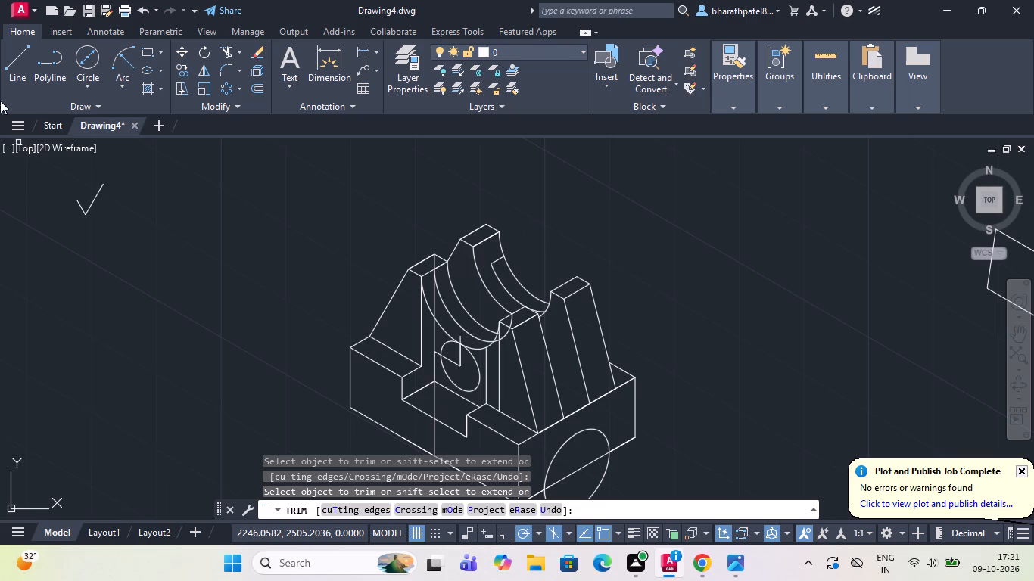
Draw a vertical line straight down from the short line's outer end on the rear recess's back arc, past the middle arc.
{"action": "left_click", "coordinate": [17, 58]}
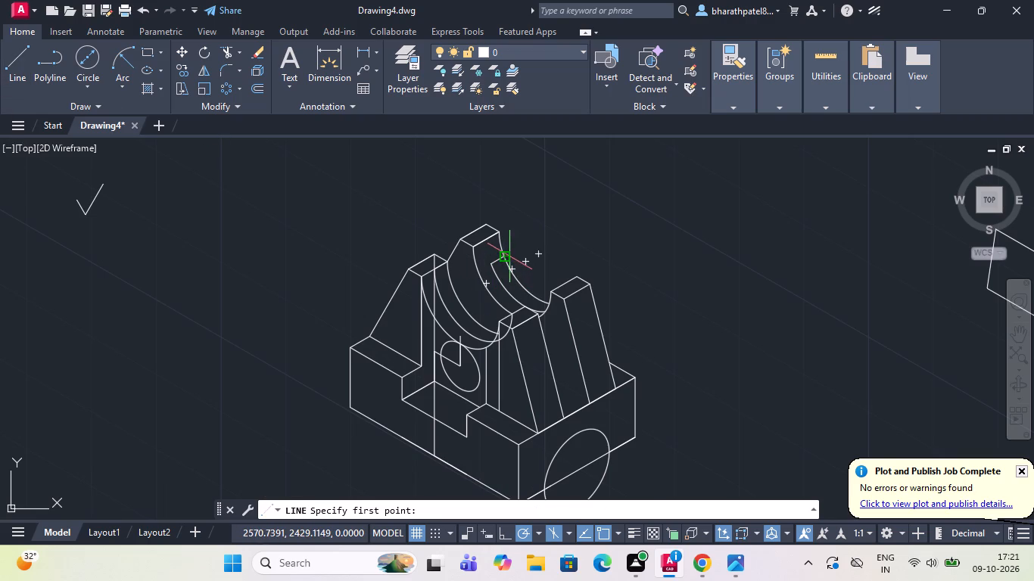
{"action": "scroll", "coordinate": [500, 261], "scroll_direction": "up", "scroll_amount": 3}
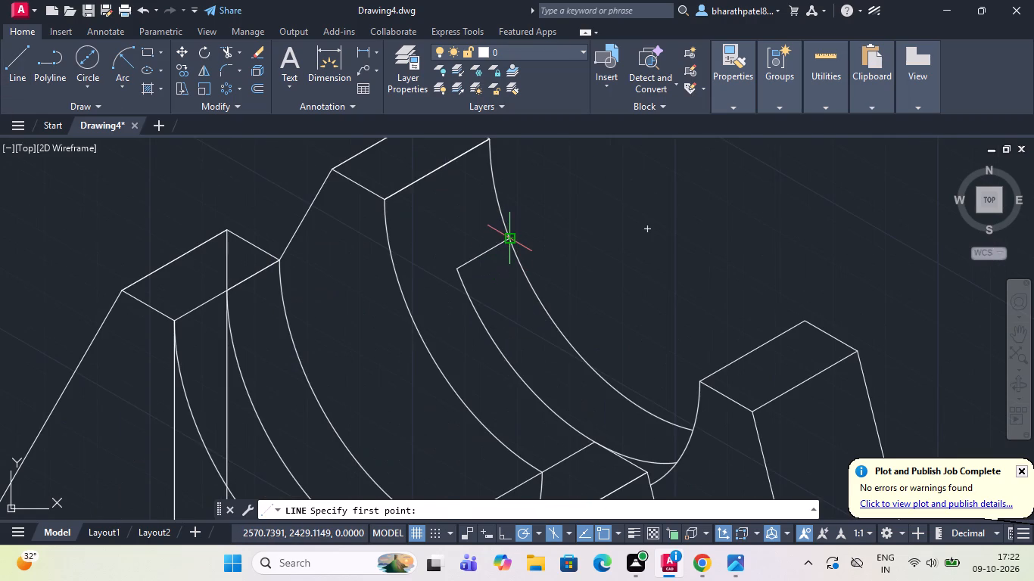
{"action": "double_click", "coordinate": [506, 240]}
{"action": "left_click", "coordinate": [516, 398]}
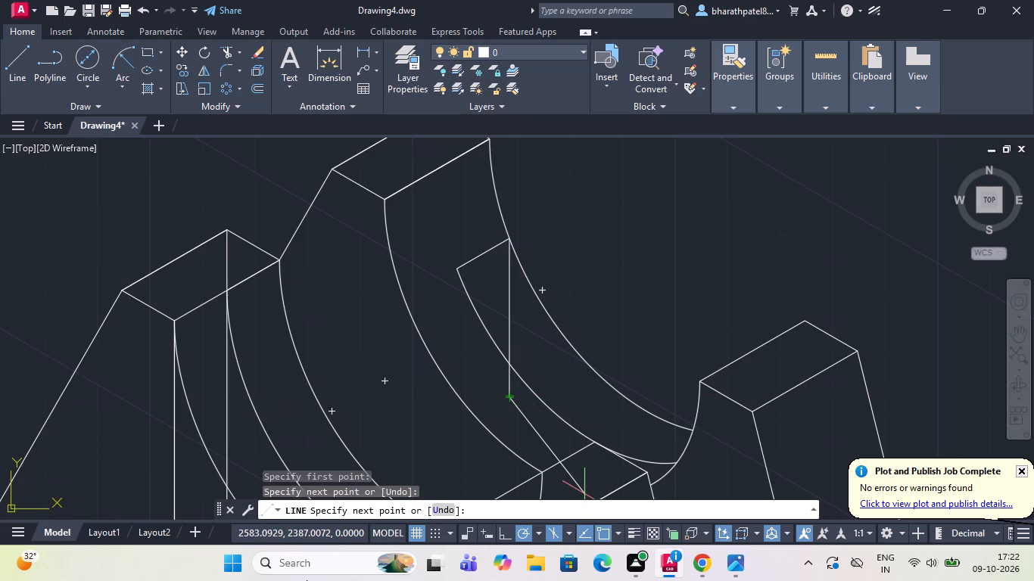
{"action": "key", "text": "Escape"}
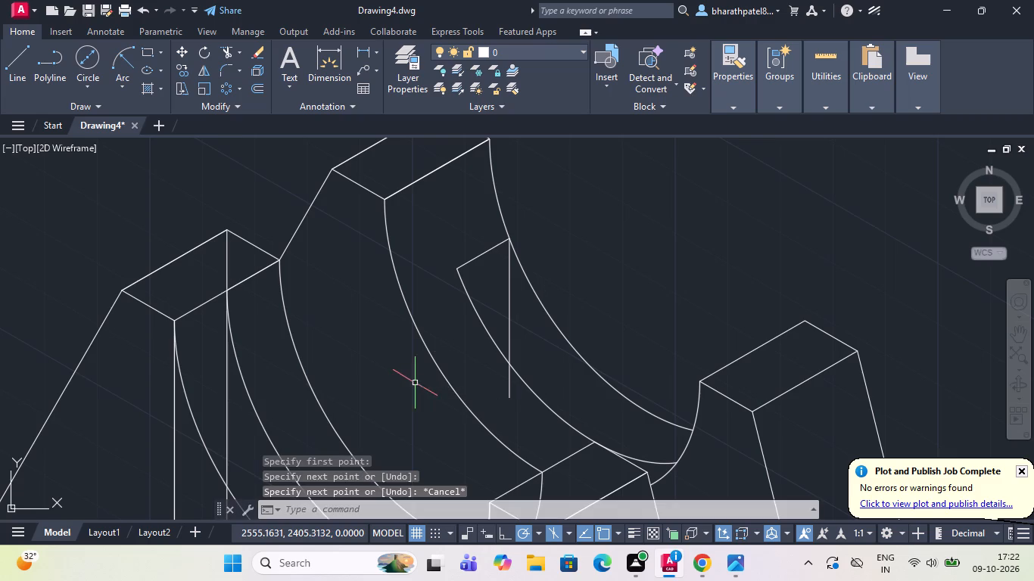
Trim the vertical line's end below the rear recess's middle arc and remove the back arc below the short line.
{"action": "left_click", "coordinate": [228, 52]}
{"action": "left_click", "coordinate": [512, 386]}
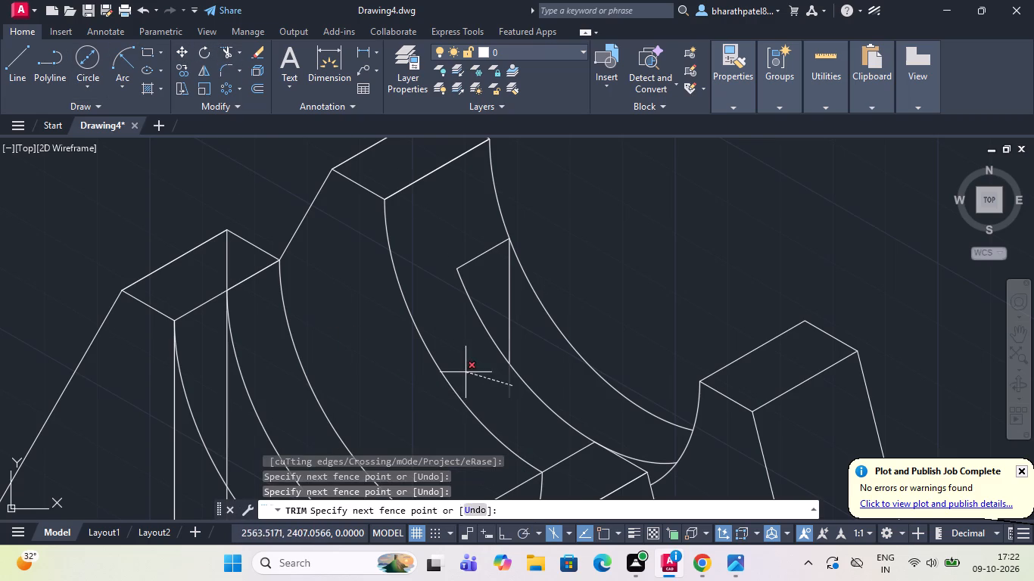
{"action": "left_click", "coordinate": [468, 373]}
{"action": "left_click", "coordinate": [543, 268]}
{"action": "left_click", "coordinate": [529, 300]}
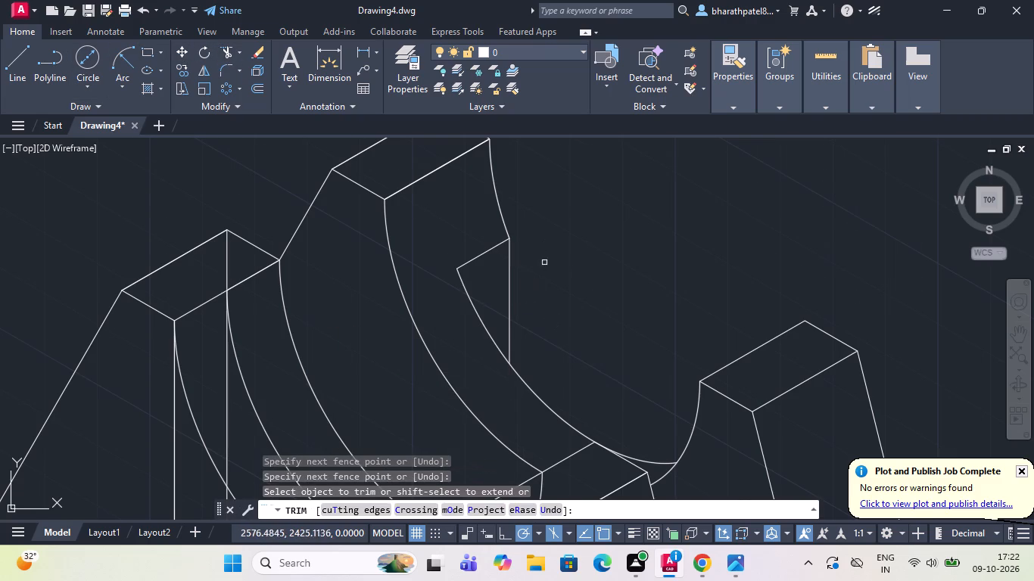
Trim the end of the front recess's middle arc that crosses the right front upright's top face.
{"action": "scroll", "coordinate": [545, 262], "scroll_direction": "down", "scroll_amount": 3}
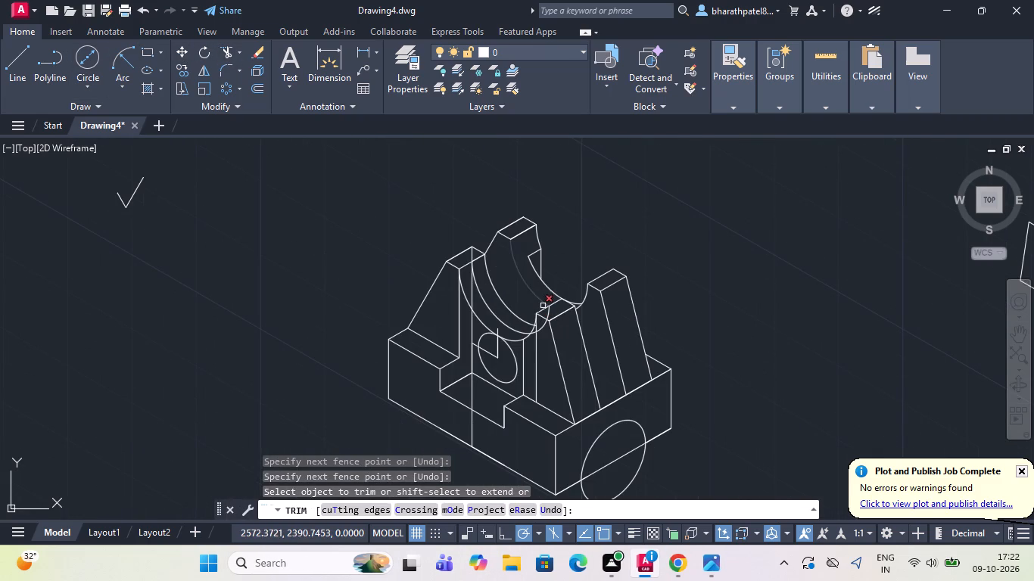
{"action": "scroll", "coordinate": [568, 298], "scroll_direction": "up", "scroll_amount": 2}
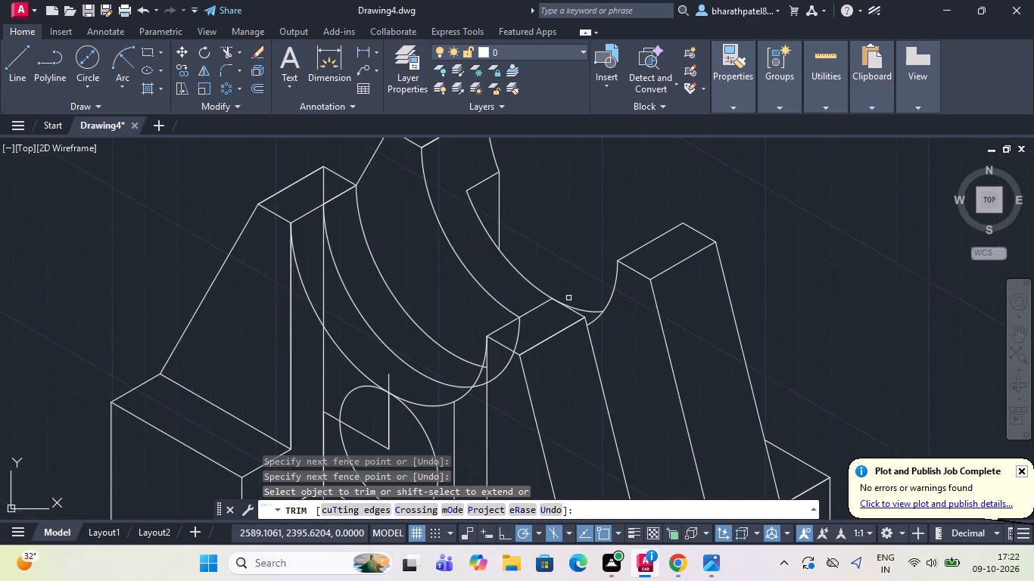
{"action": "scroll", "coordinate": [568, 298], "scroll_direction": "down", "scroll_amount": 2}
{"action": "scroll", "coordinate": [512, 336], "scroll_direction": "up", "scroll_amount": 1}
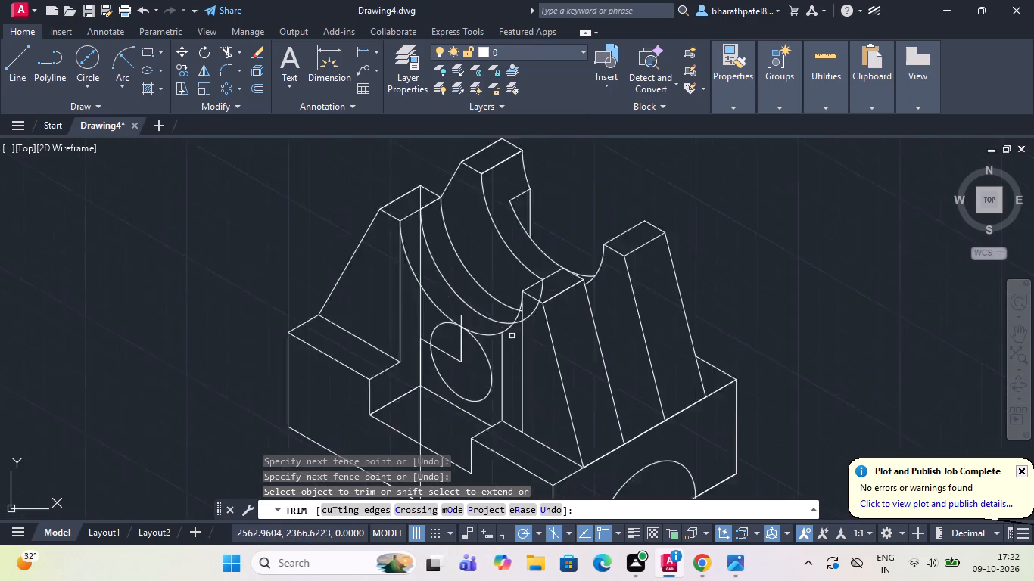
{"action": "scroll", "coordinate": [512, 336], "scroll_direction": "up", "scroll_amount": 1}
{"action": "scroll", "coordinate": [512, 336], "scroll_direction": "down", "scroll_amount": 2}
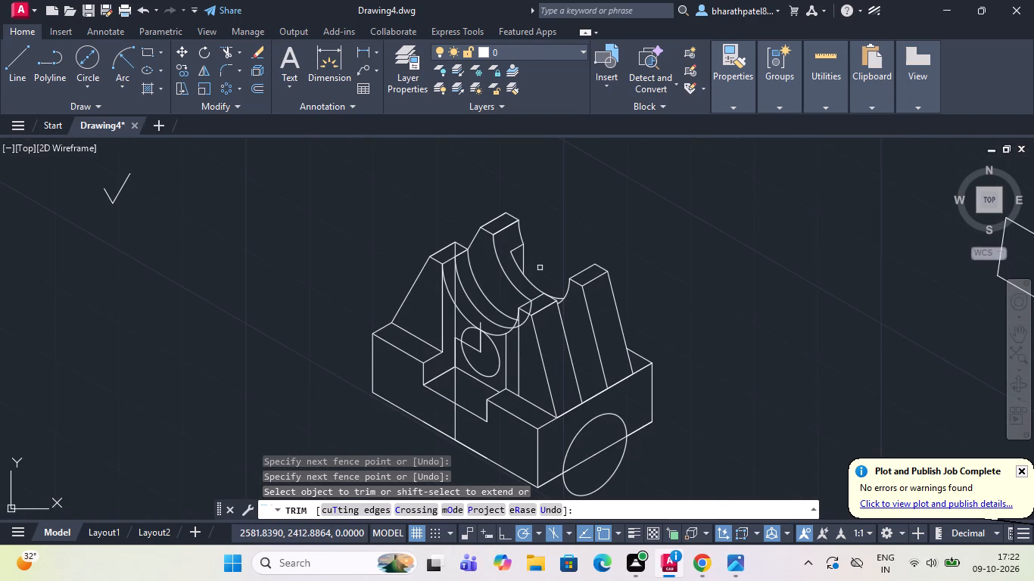
{"action": "scroll", "coordinate": [396, 275], "scroll_direction": "up", "scroll_amount": 1}
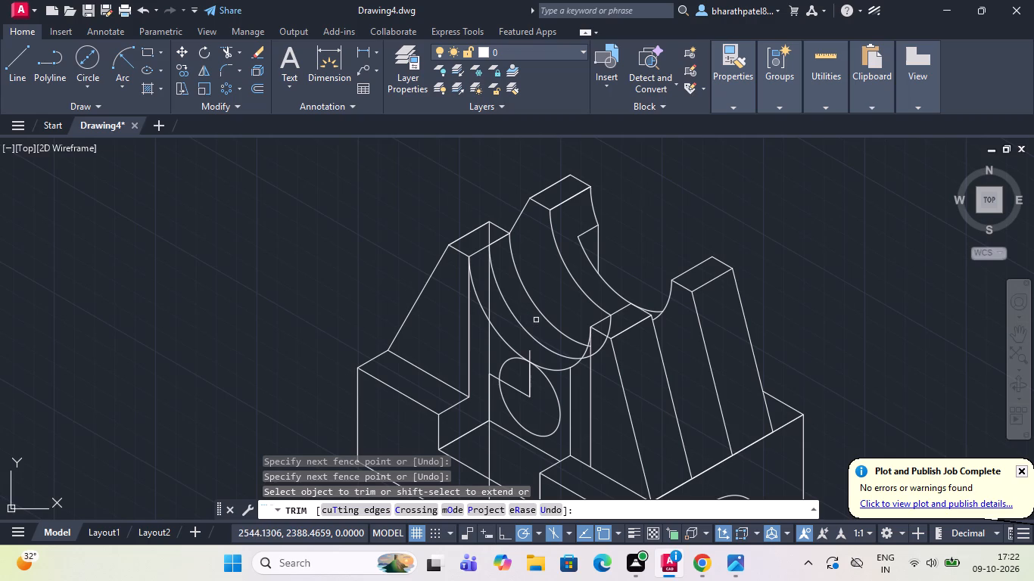
{"action": "double_click", "coordinate": [612, 326]}
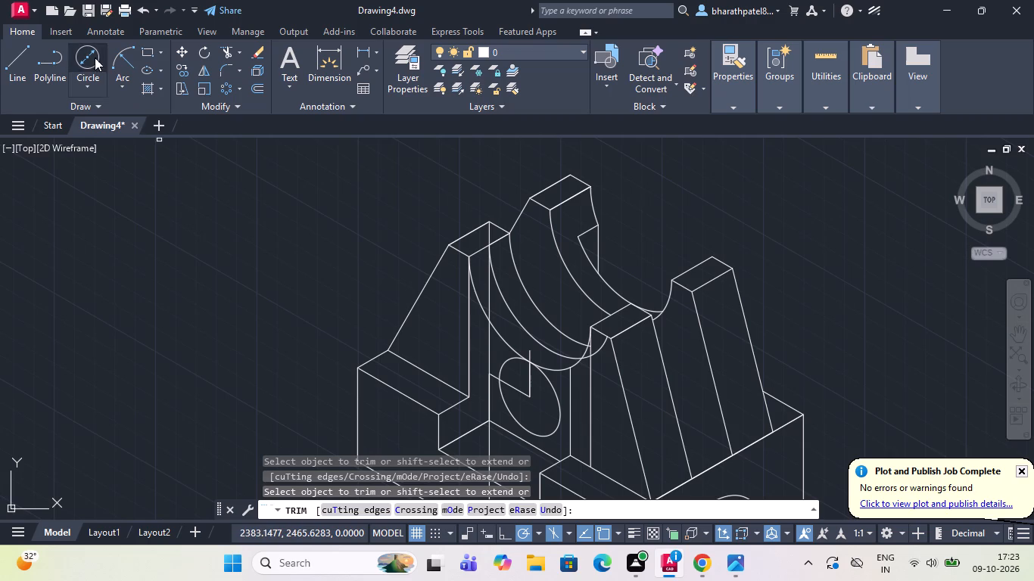
Draw a line from the short line's inner end in the rear recess at 210° across both recesses onto the left front upright.
{"action": "left_click", "coordinate": [17, 64]}
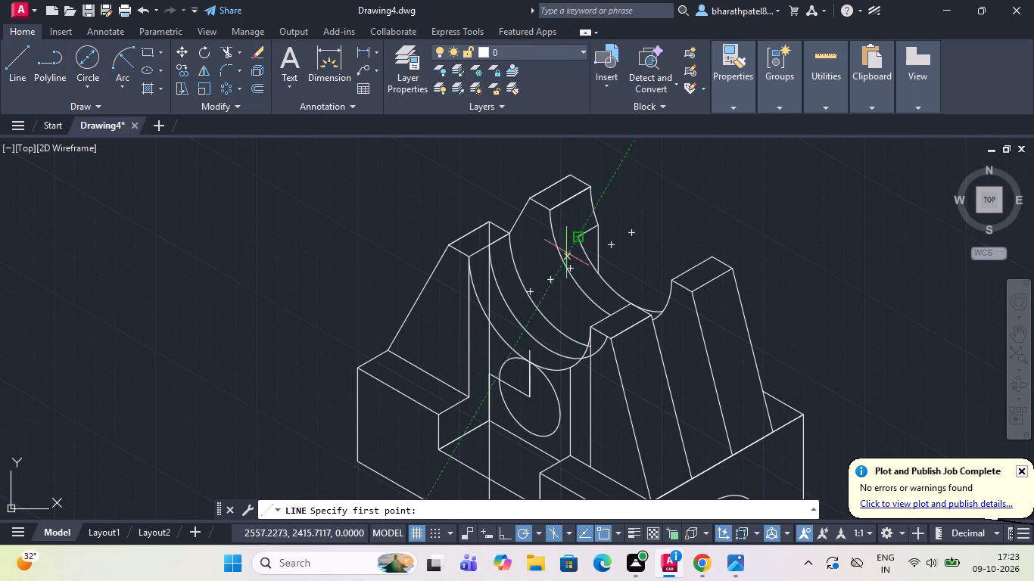
{"action": "double_click", "coordinate": [575, 234]}
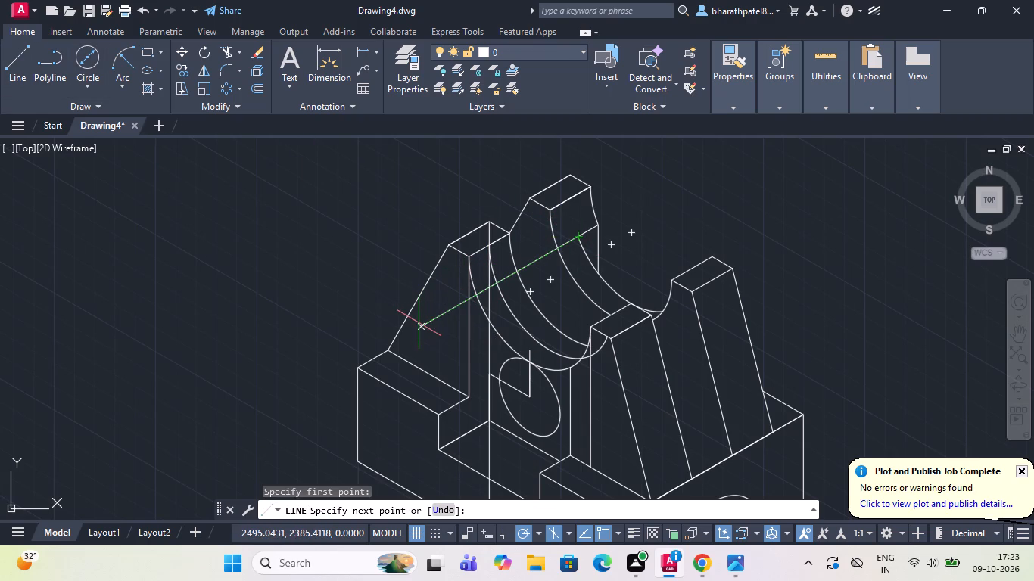
{"action": "double_click", "coordinate": [419, 323]}
{"action": "key", "text": "Escape"}
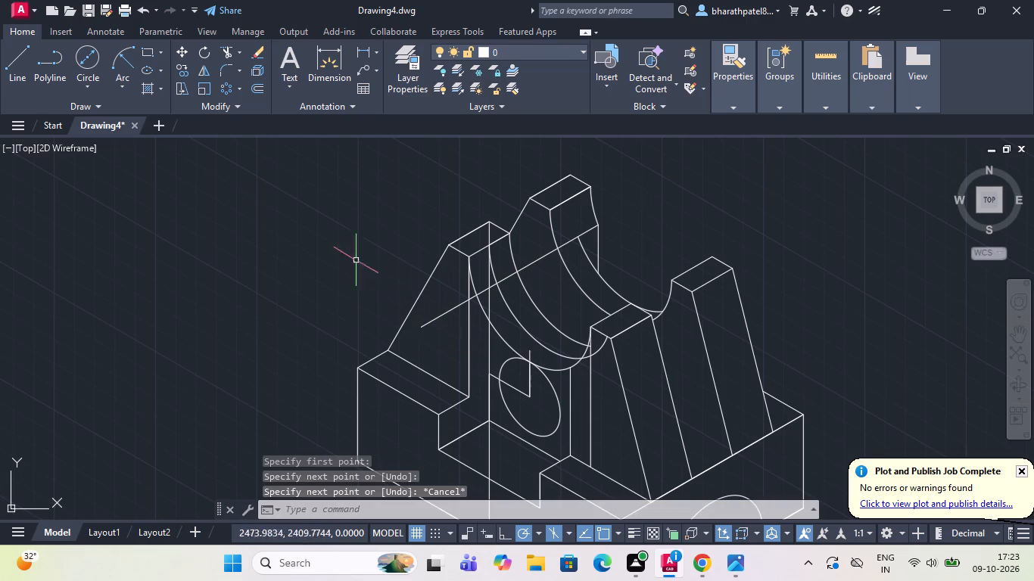
Trim the front end of the new 210° line back to the front recess's frontmost arc.
{"action": "left_click", "coordinate": [223, 47]}
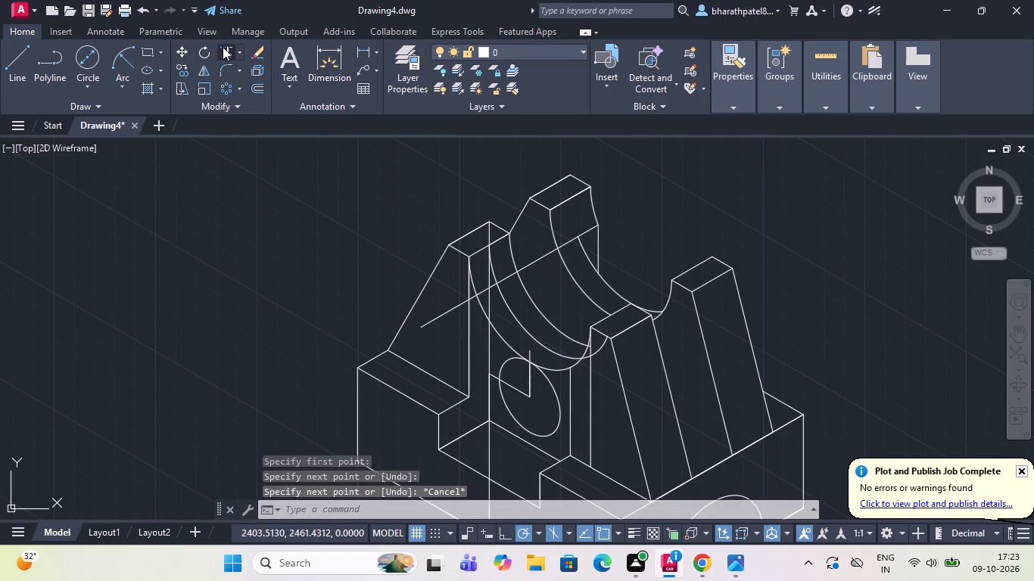
{"action": "left_click", "coordinate": [441, 314]}
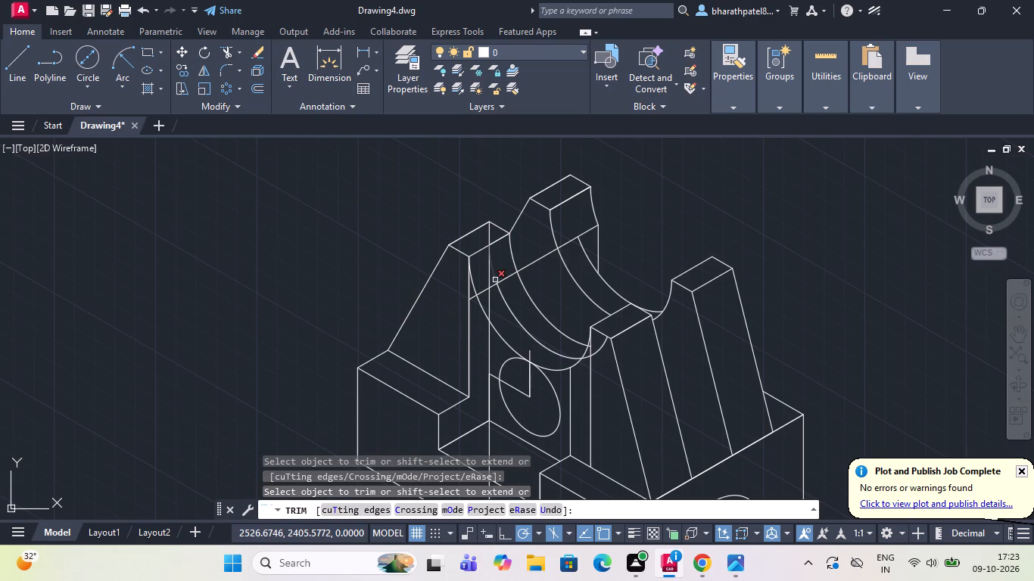
{"action": "scroll", "coordinate": [486, 285], "scroll_direction": "up", "scroll_amount": 3}
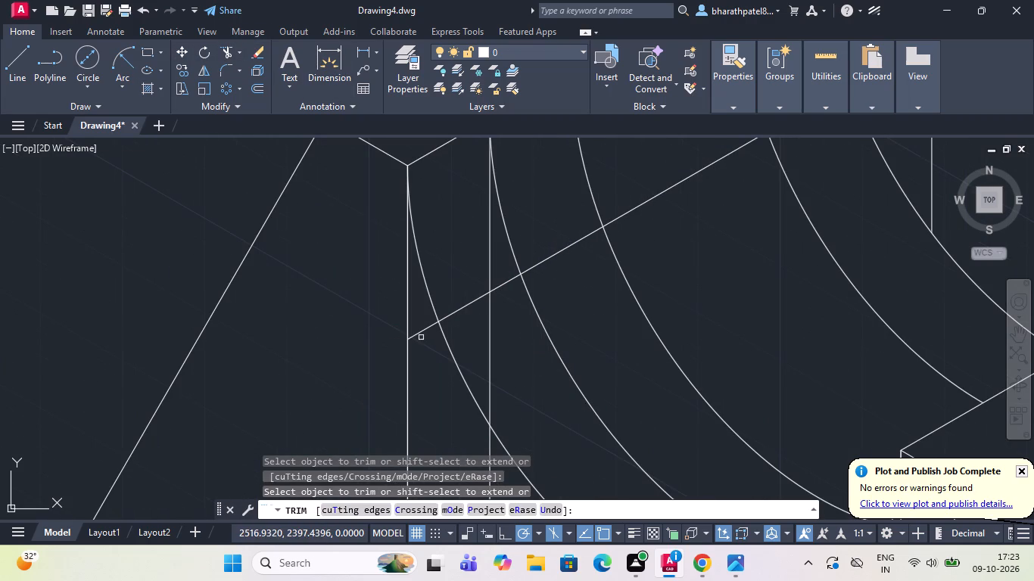
{"action": "left_click", "coordinate": [420, 331]}
Trim the front recess's frontmost arc from the 210° line's end down to the small isometric circle.
{"action": "scroll", "coordinate": [422, 323], "scroll_direction": "down", "scroll_amount": 3}
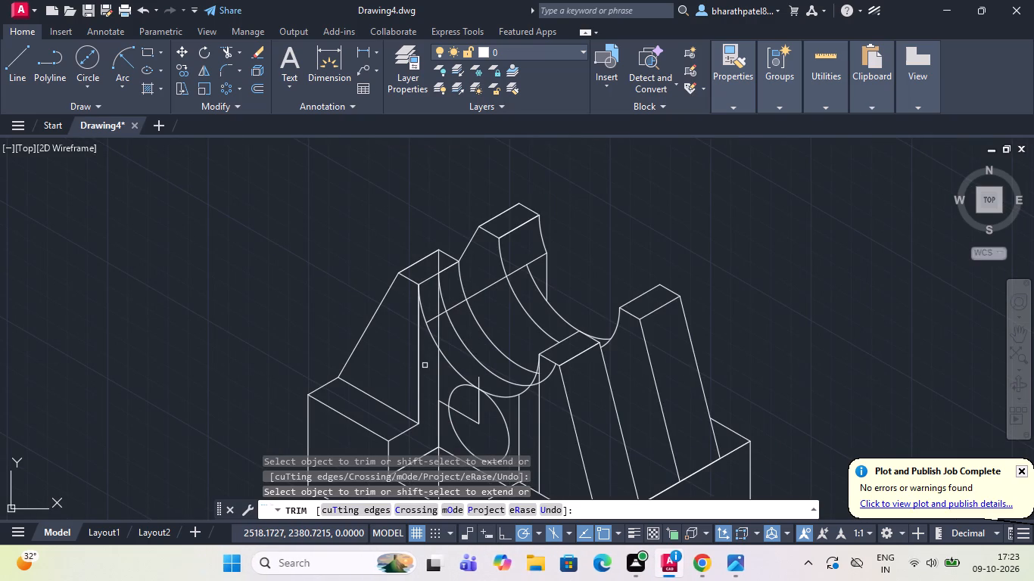
{"action": "left_click", "coordinate": [432, 339]}
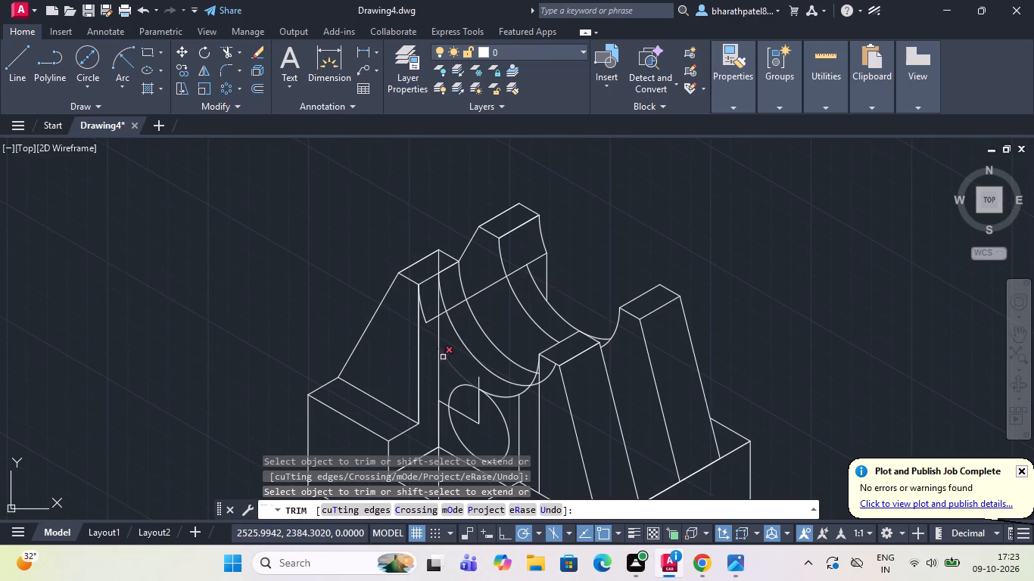
{"action": "left_click", "coordinate": [447, 360]}
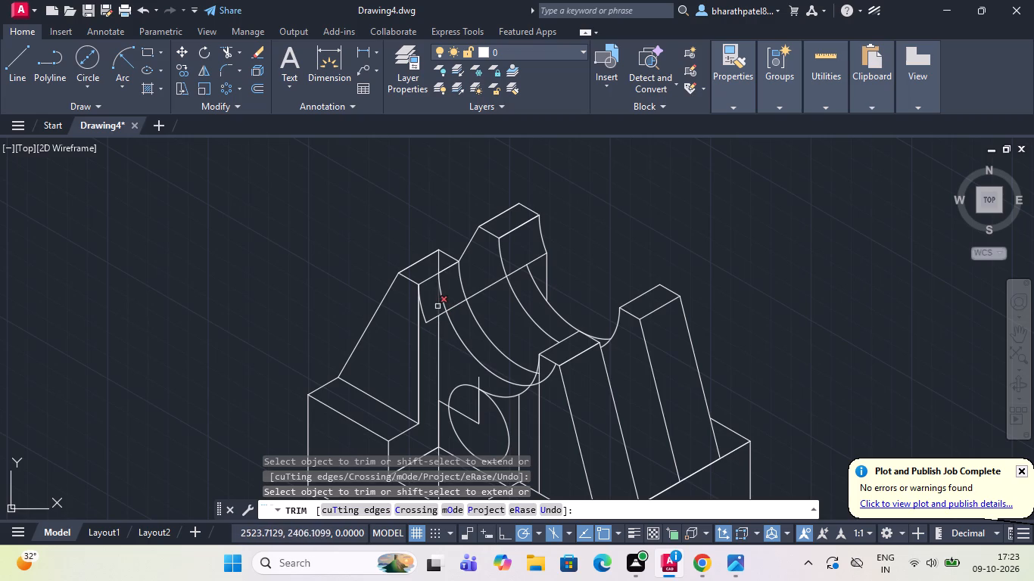
Trim the front recess's middle arc and the vertical line above the 210° line on the left front upright.
{"action": "left_click", "coordinate": [440, 261]}
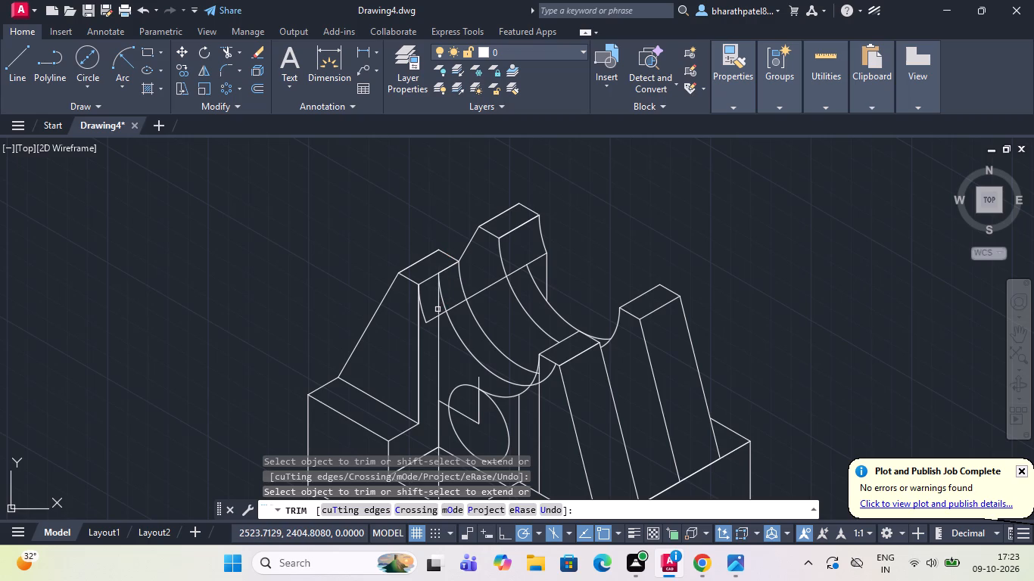
{"action": "left_click", "coordinate": [441, 299]}
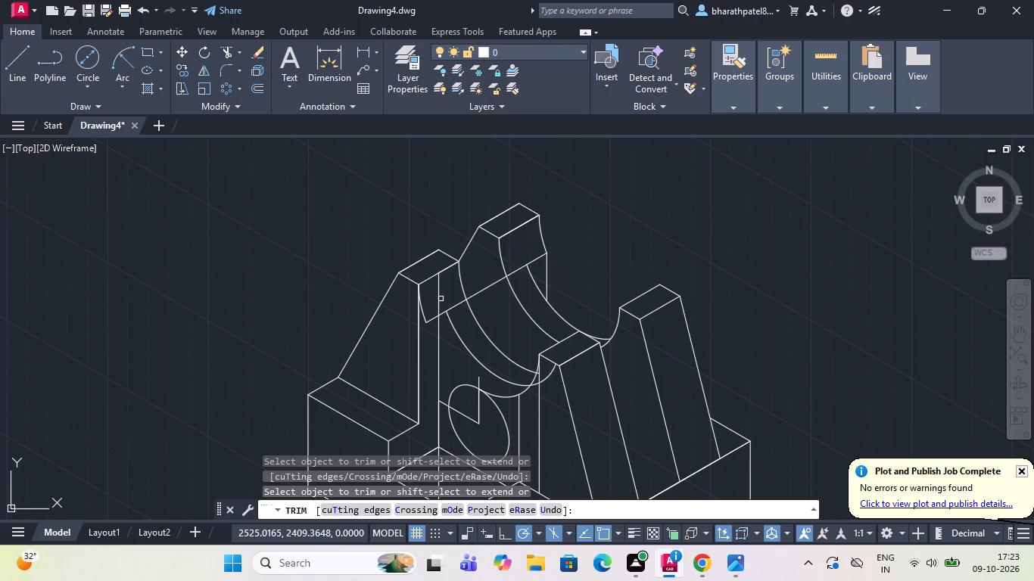
{"action": "left_click", "coordinate": [439, 303]}
{"action": "scroll", "coordinate": [439, 303], "scroll_direction": "down", "scroll_amount": 2}
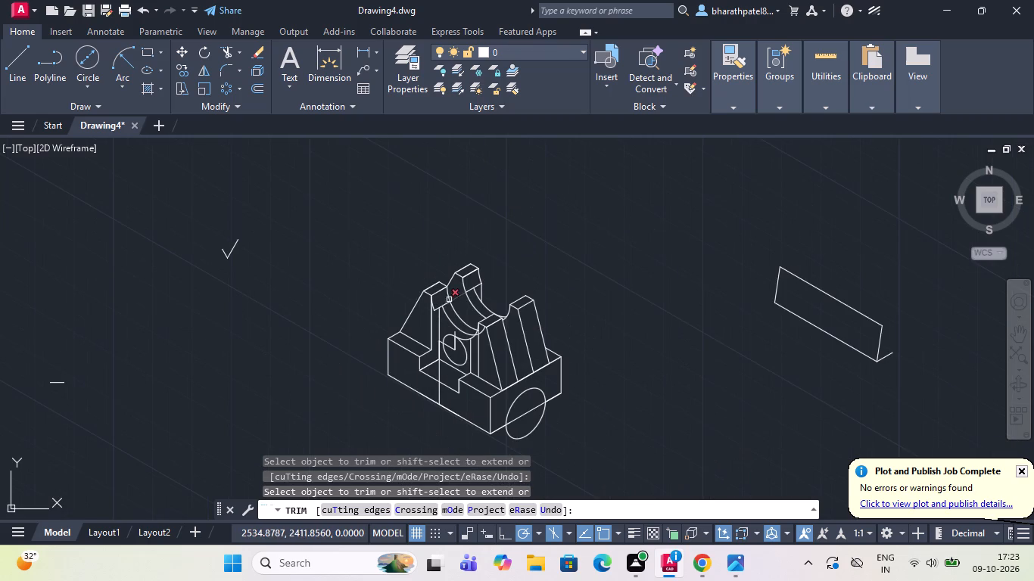
Trim the 210° line across the openings of both recesses, keeping the short ledge segments on the left front and rear uprights.
{"action": "left_click", "coordinate": [447, 306]}
{"action": "scroll", "coordinate": [447, 306], "scroll_direction": "down", "scroll_amount": 1}
{"action": "scroll", "coordinate": [447, 337], "scroll_direction": "up", "scroll_amount": 2}
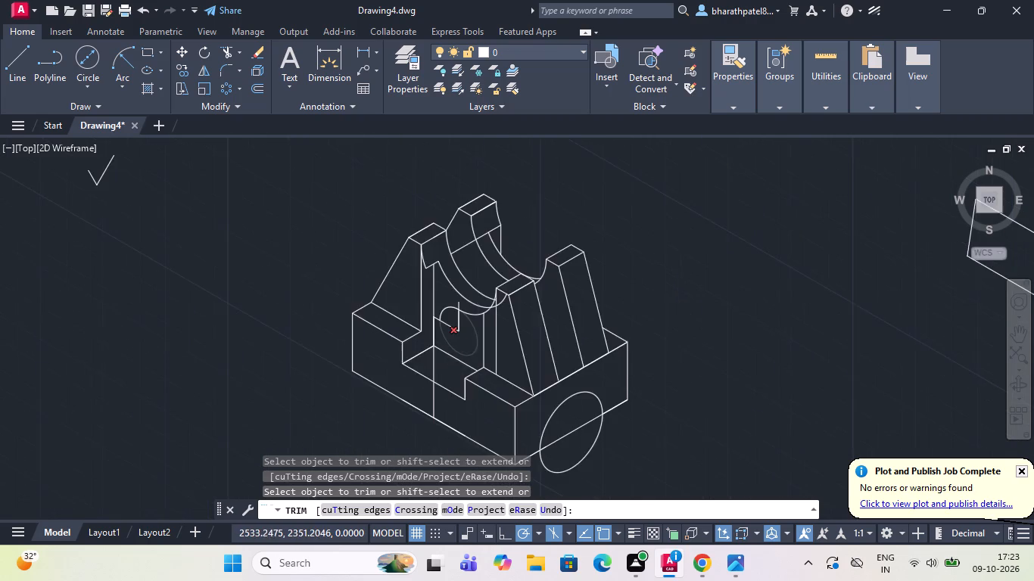
{"action": "scroll", "coordinate": [447, 337], "scroll_direction": "up", "scroll_amount": 1}
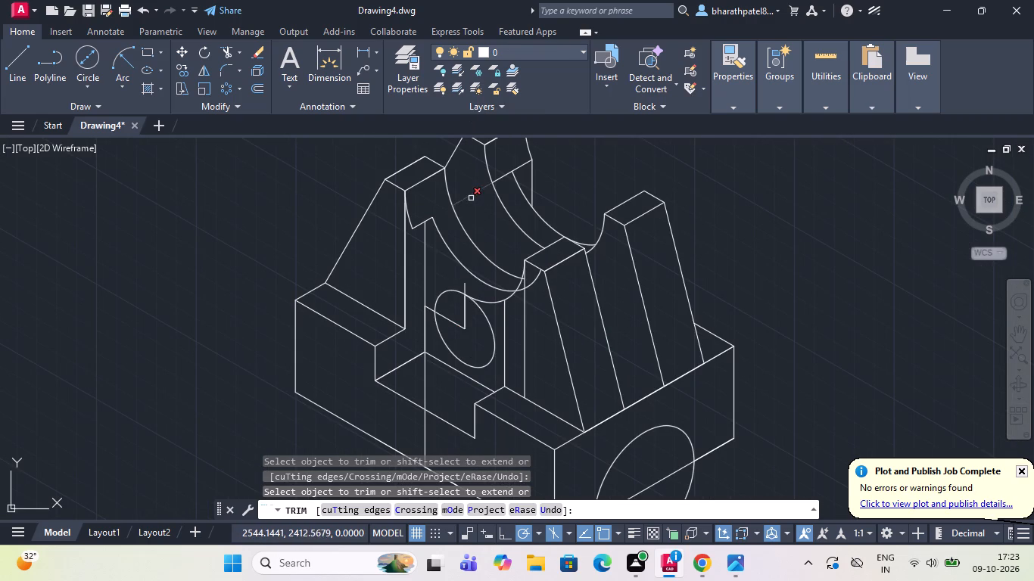
{"action": "left_click", "coordinate": [470, 199]}
{"action": "left_click", "coordinate": [476, 195]}
{"action": "left_click", "coordinate": [474, 185]}
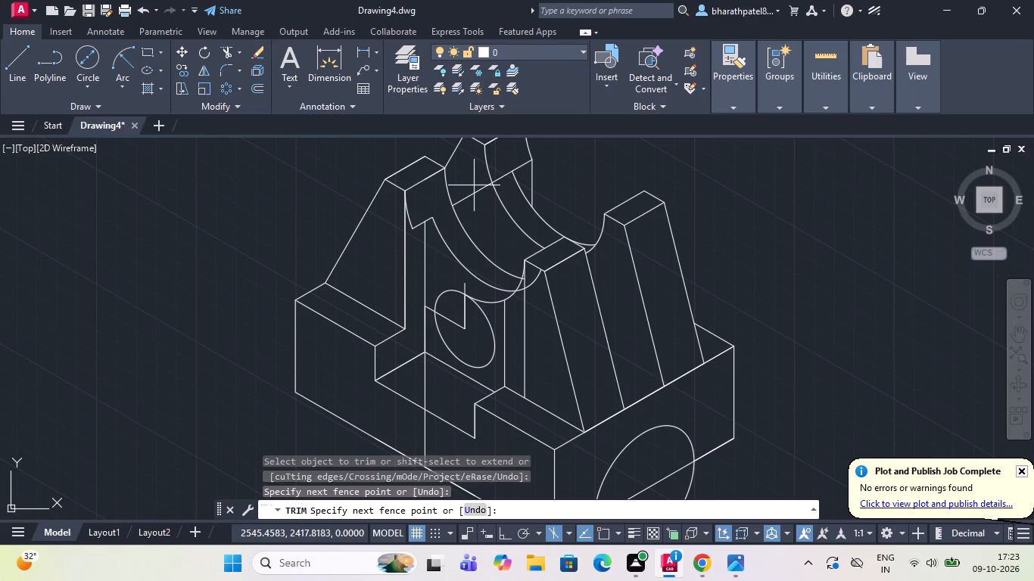
{"action": "left_click", "coordinate": [477, 196]}
{"action": "left_click", "coordinate": [507, 175]}
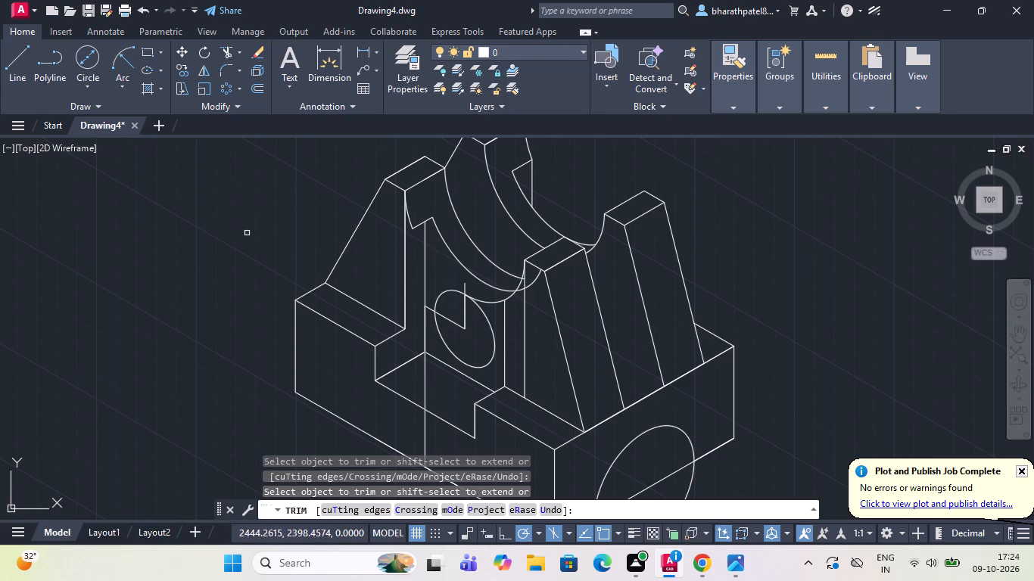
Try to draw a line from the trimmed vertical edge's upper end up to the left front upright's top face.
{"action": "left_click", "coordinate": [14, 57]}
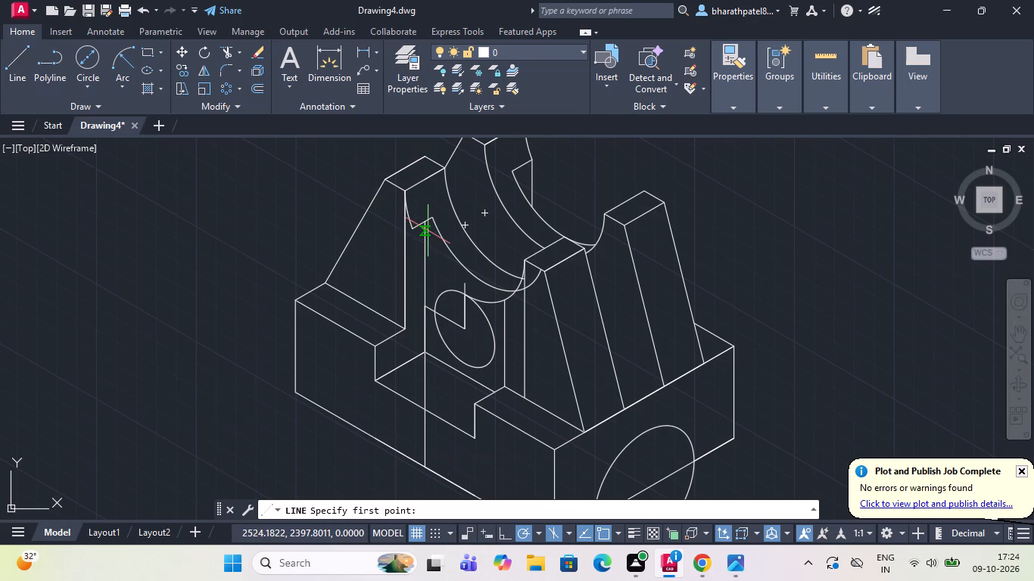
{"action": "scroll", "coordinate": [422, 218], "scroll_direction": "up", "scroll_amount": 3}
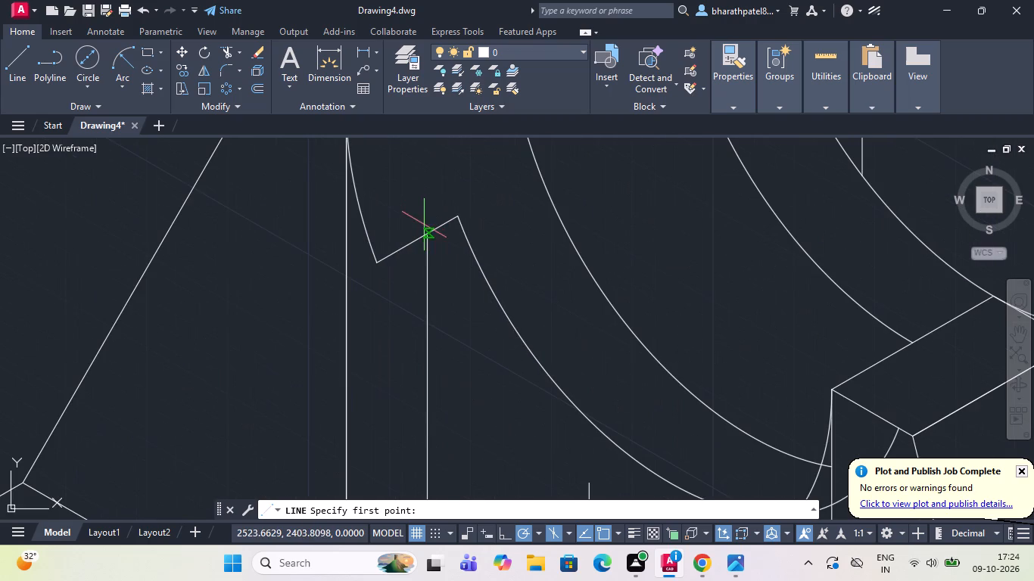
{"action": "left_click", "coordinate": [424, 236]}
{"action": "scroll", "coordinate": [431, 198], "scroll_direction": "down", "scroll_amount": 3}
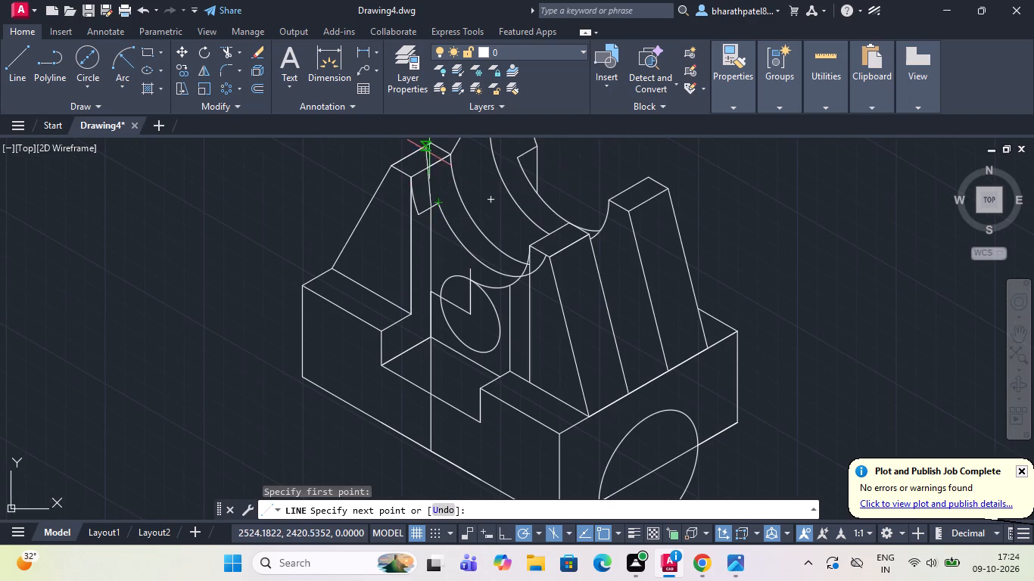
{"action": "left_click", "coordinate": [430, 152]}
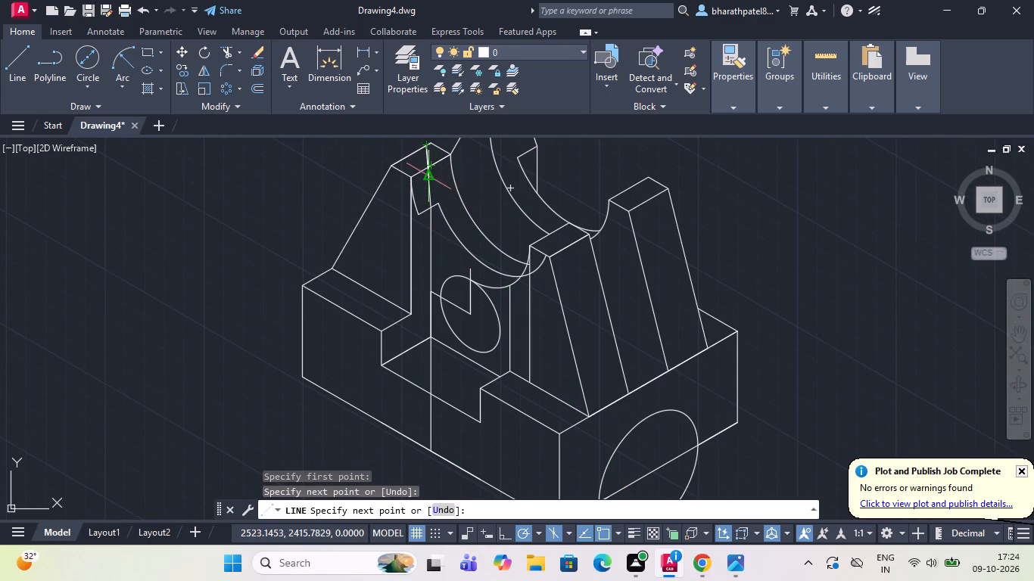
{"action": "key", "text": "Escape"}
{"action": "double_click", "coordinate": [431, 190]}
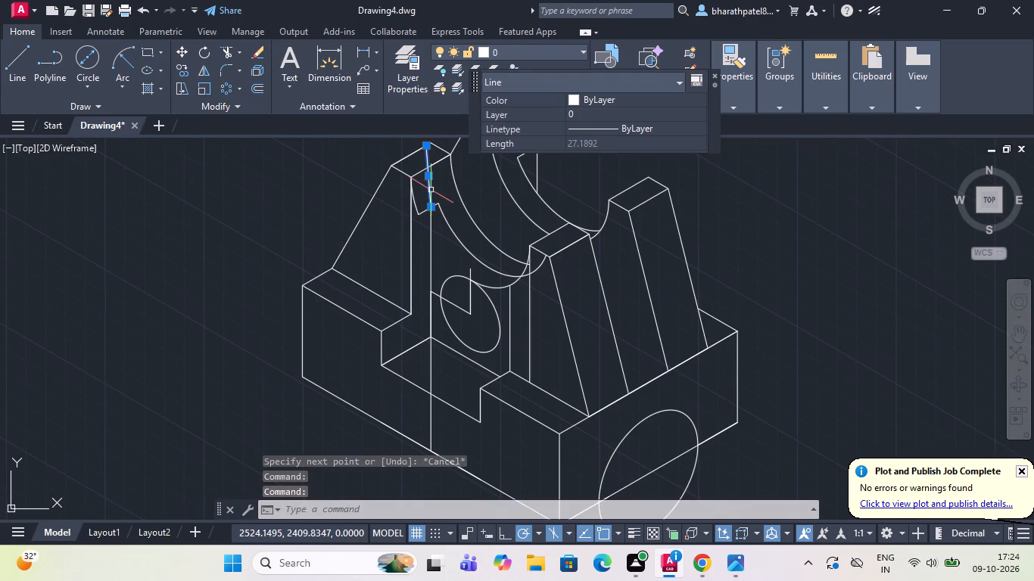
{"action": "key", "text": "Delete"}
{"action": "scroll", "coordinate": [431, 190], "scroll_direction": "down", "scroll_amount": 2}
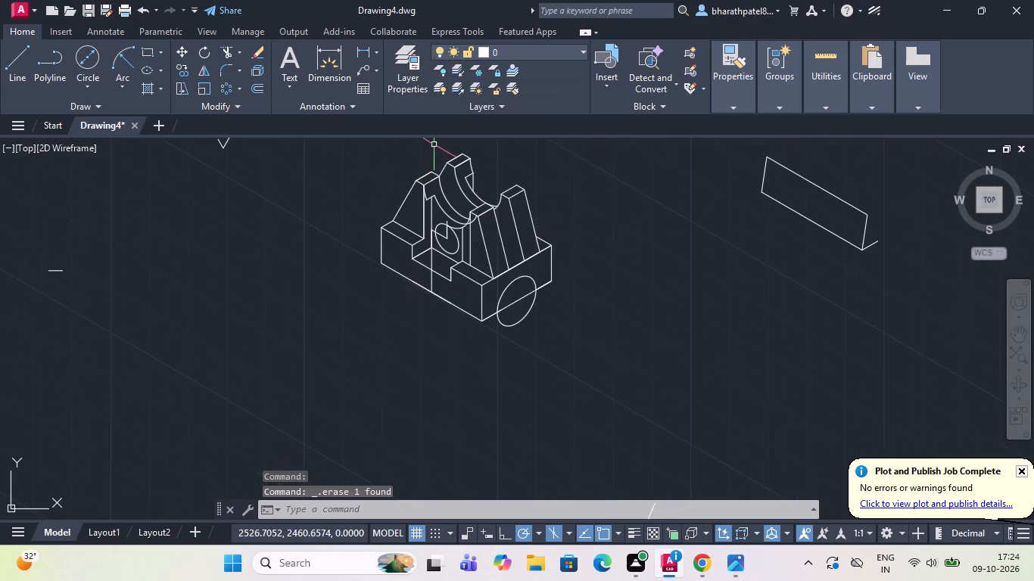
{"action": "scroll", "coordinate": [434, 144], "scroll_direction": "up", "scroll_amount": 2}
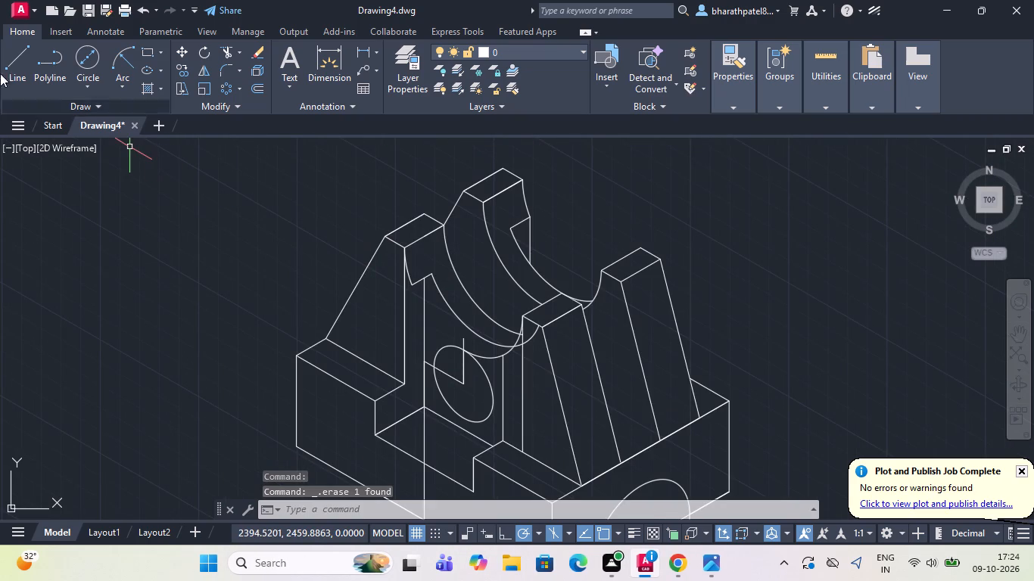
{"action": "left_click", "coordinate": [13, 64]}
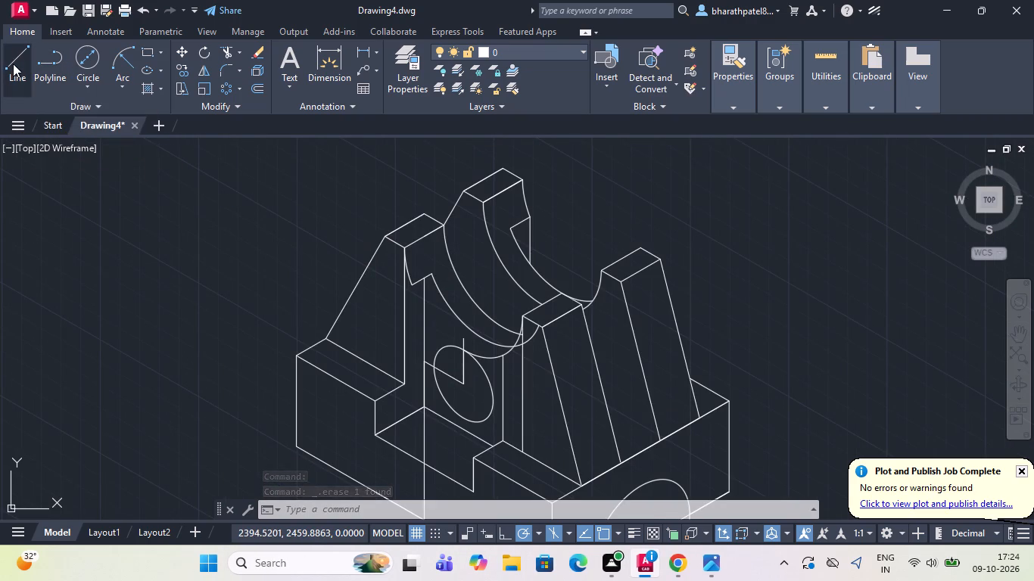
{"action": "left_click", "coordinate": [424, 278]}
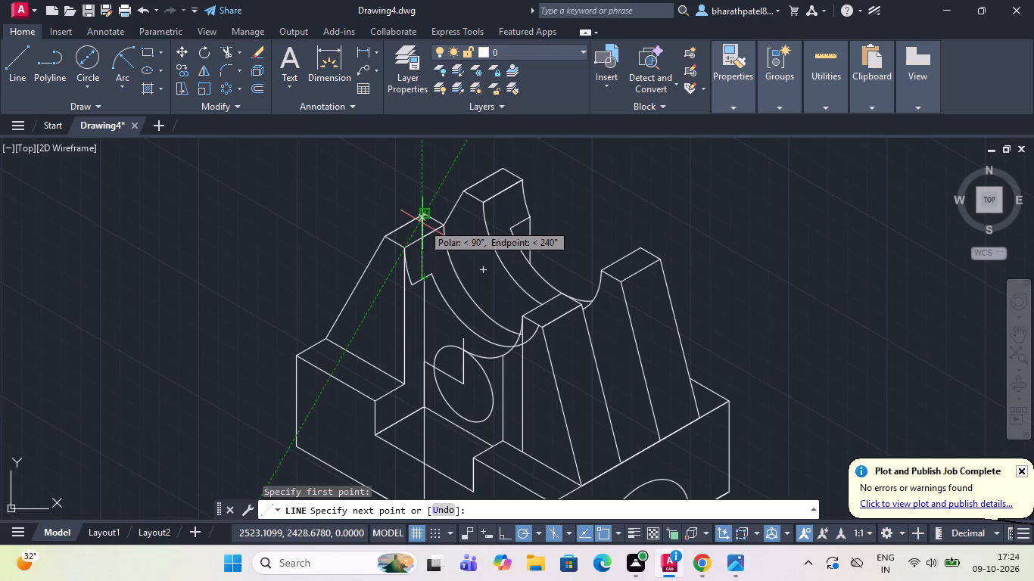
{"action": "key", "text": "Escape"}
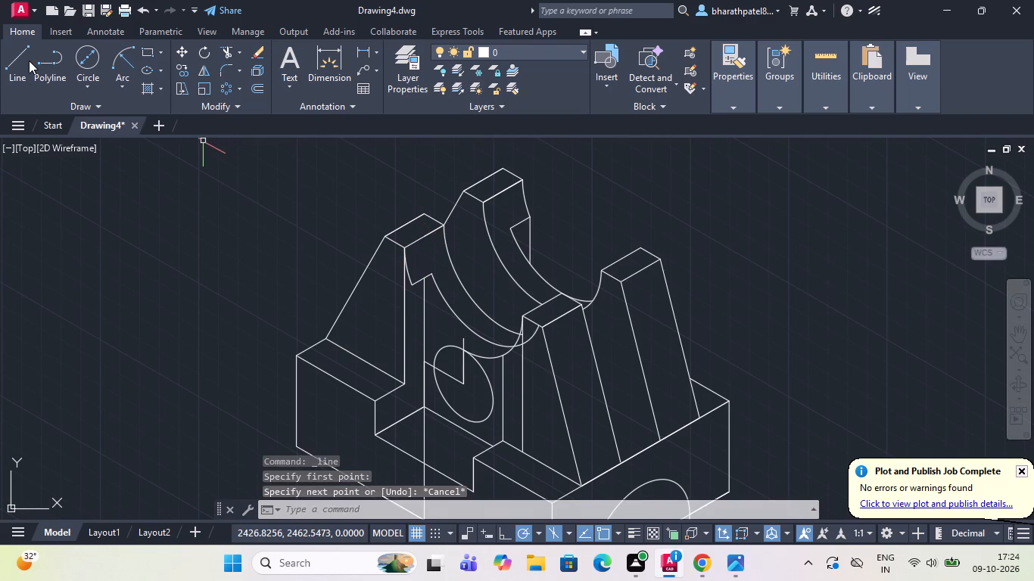
Draw a vertical line from the left front upright's inner vertical edge up to its top face's front edge.
{"action": "left_click", "coordinate": [29, 61]}
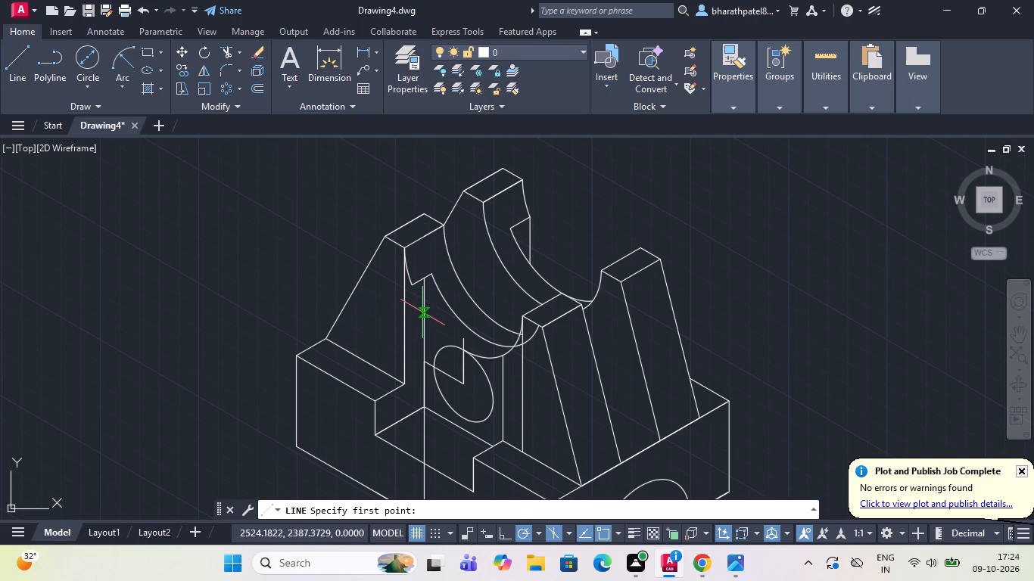
{"action": "left_click", "coordinate": [424, 314]}
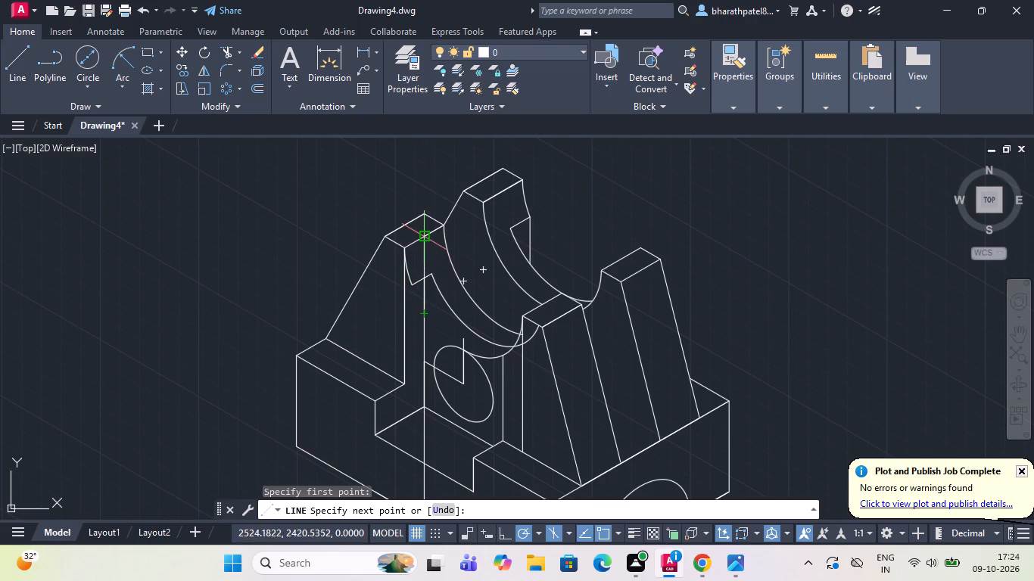
{"action": "left_click", "coordinate": [422, 233]}
{"action": "key", "text": "Escape"}
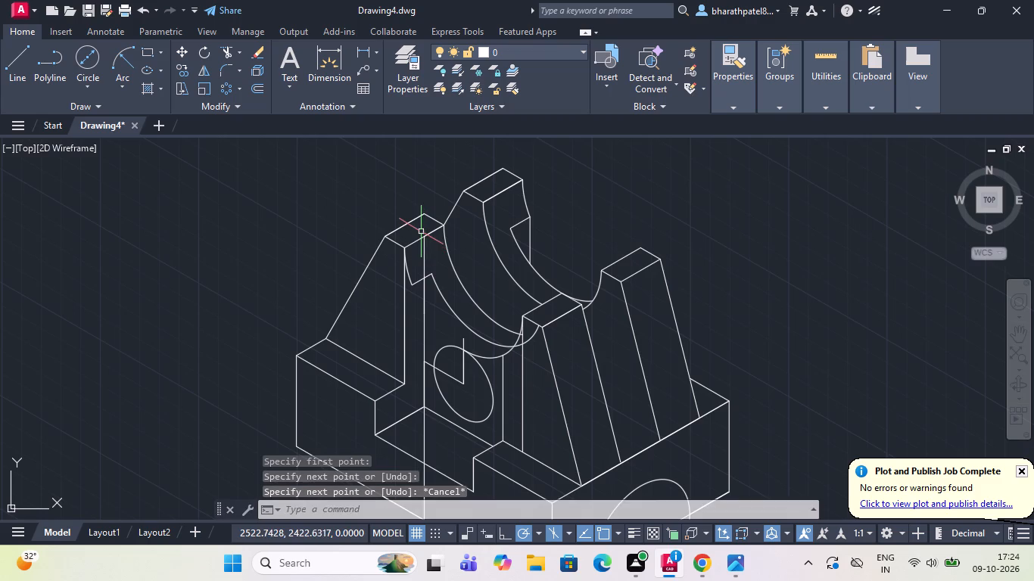
Erase the front recess's middle arc that starts at the short 210° ledge line.
{"action": "left_click", "coordinate": [435, 284]}
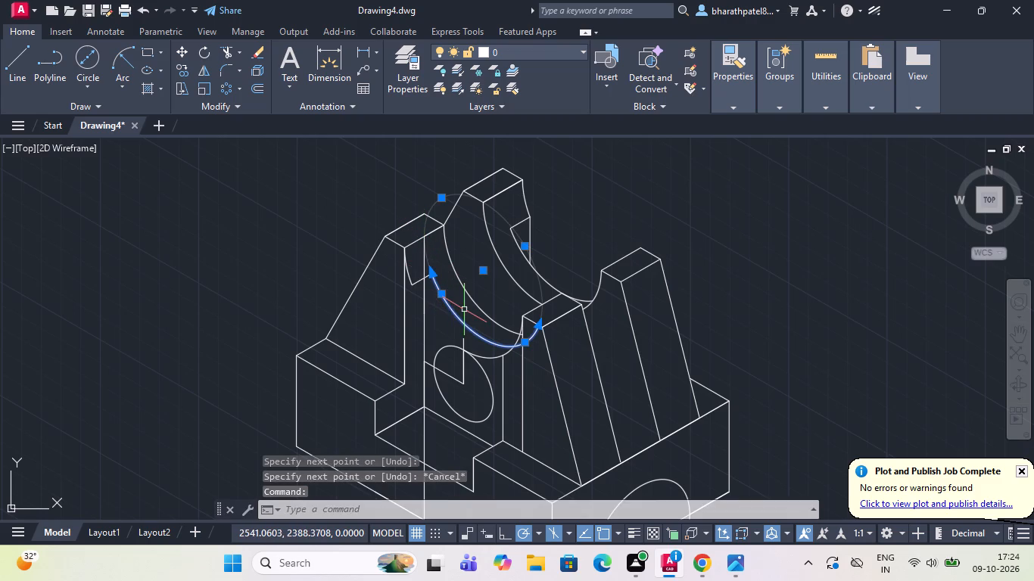
{"action": "key", "text": "Delete"}
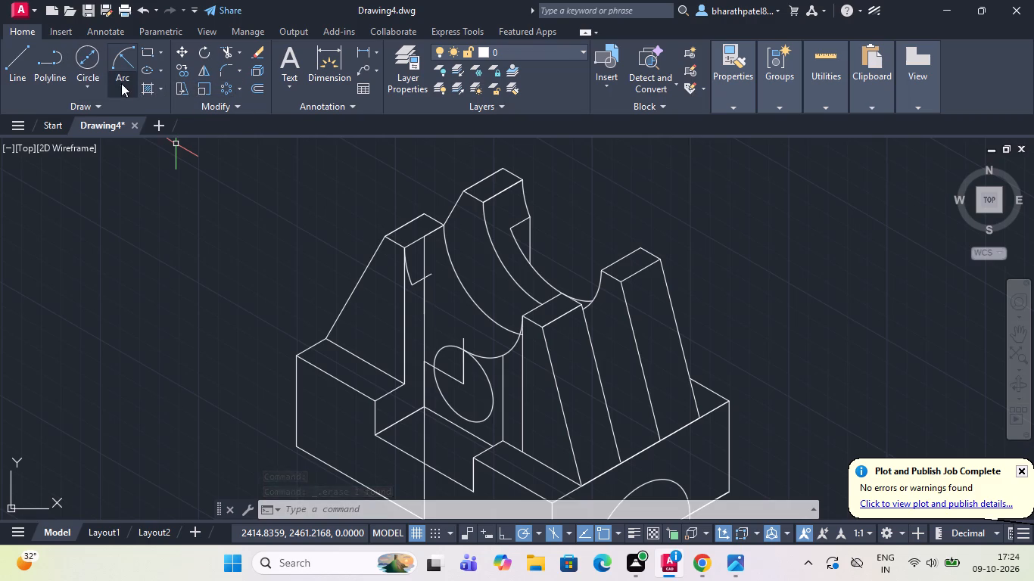
Draw a line from the vertical line's top end across the front recess to the midpoint of the right front upright's inner top edge.
{"action": "type", "text": "ell"}
{"action": "key", "text": "Return"}
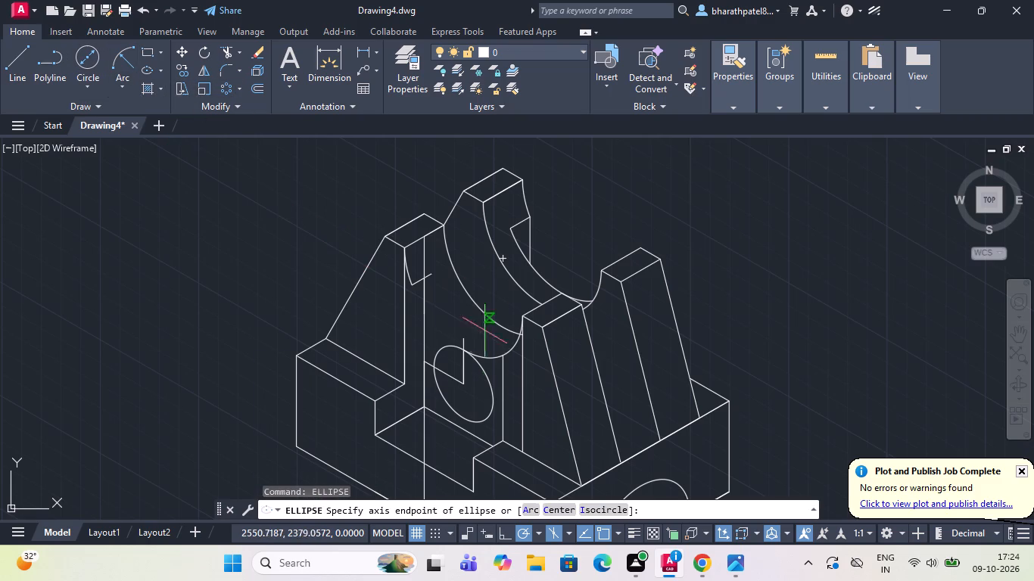
{"action": "left_click", "coordinate": [10, 69]}
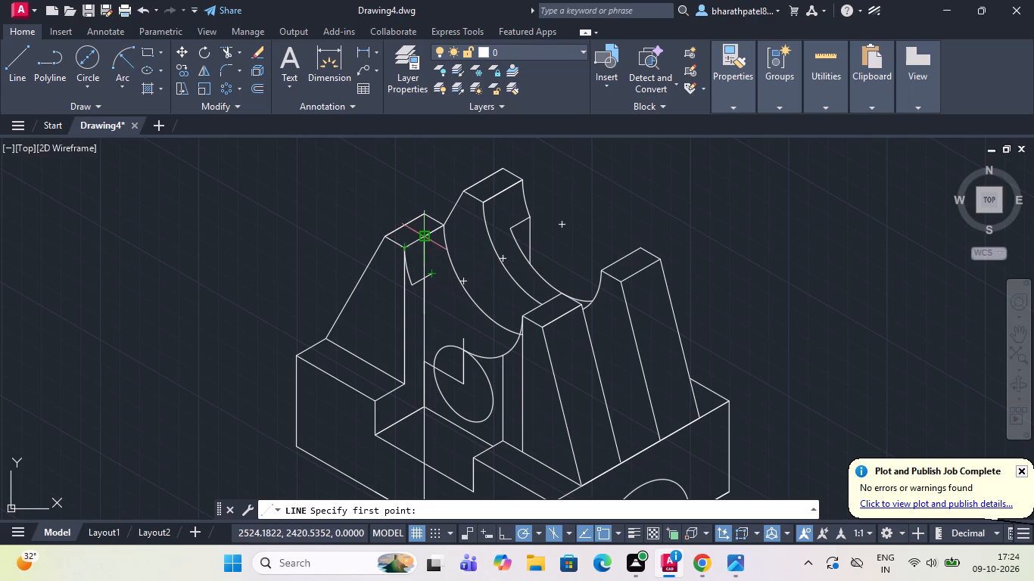
{"action": "scroll", "coordinate": [419, 237], "scroll_direction": "up", "scroll_amount": 3}
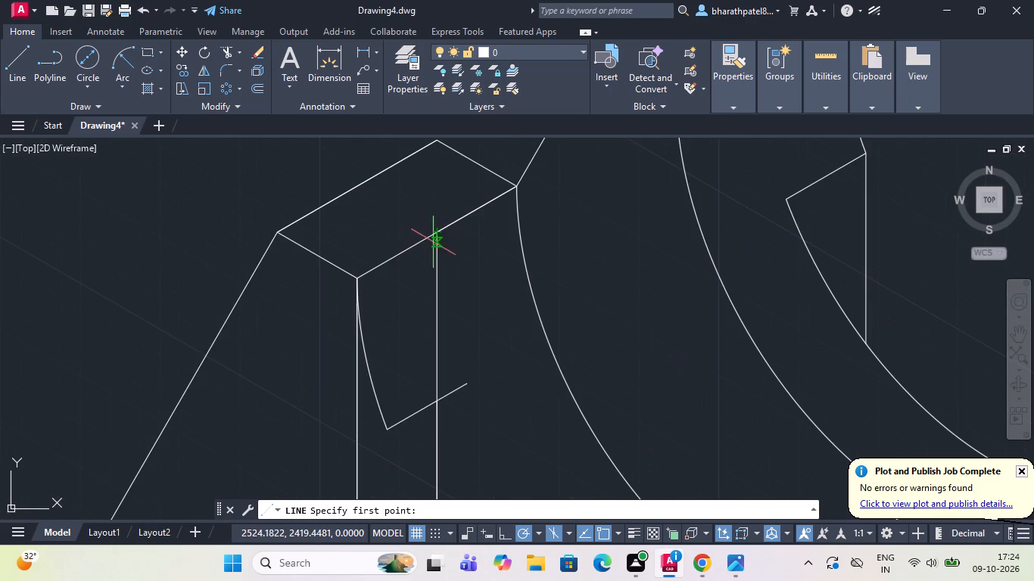
{"action": "left_click", "coordinate": [436, 231]}
{"action": "scroll", "coordinate": [436, 231], "scroll_direction": "down", "scroll_amount": 3}
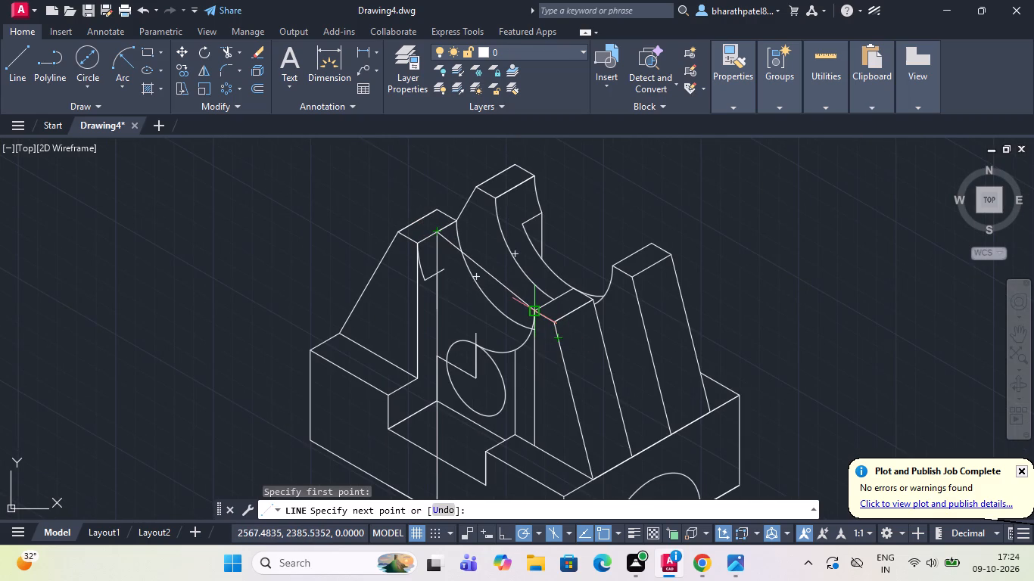
{"action": "scroll", "coordinate": [547, 306], "scroll_direction": "up", "scroll_amount": 3}
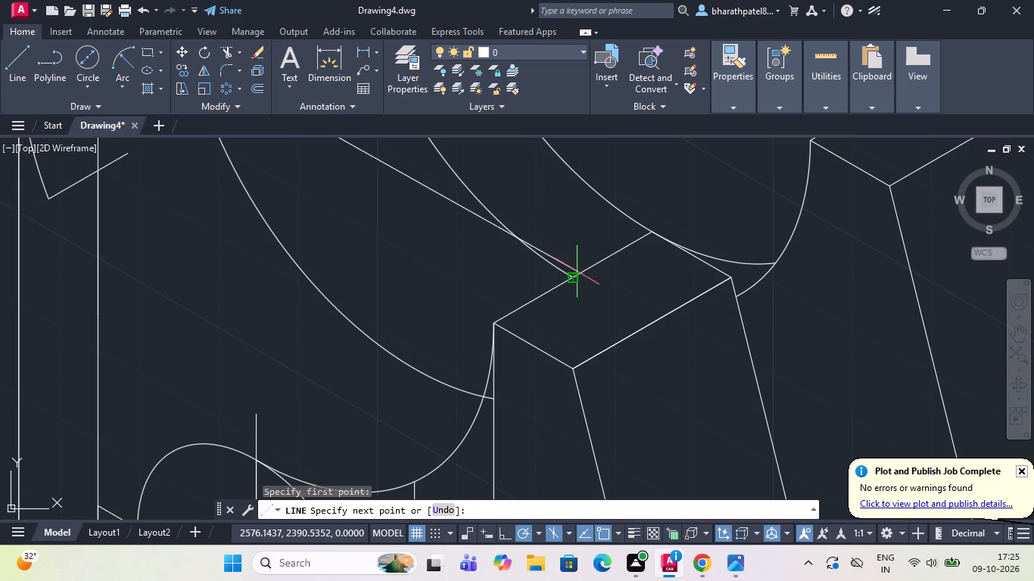
{"action": "left_click", "coordinate": [571, 281]}
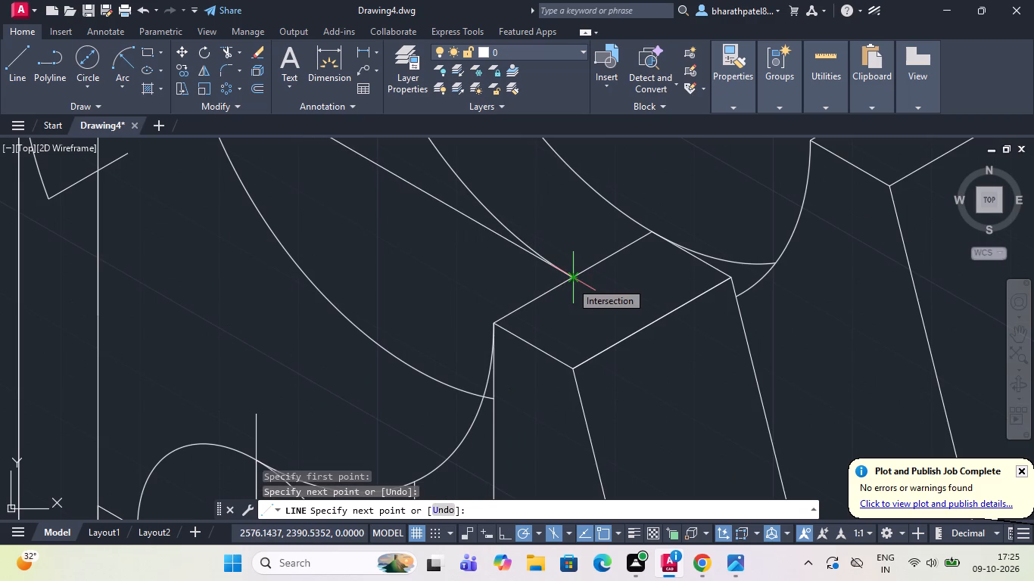
{"action": "key", "text": "Escape"}
{"action": "scroll", "coordinate": [571, 281], "scroll_direction": "down", "scroll_amount": 3}
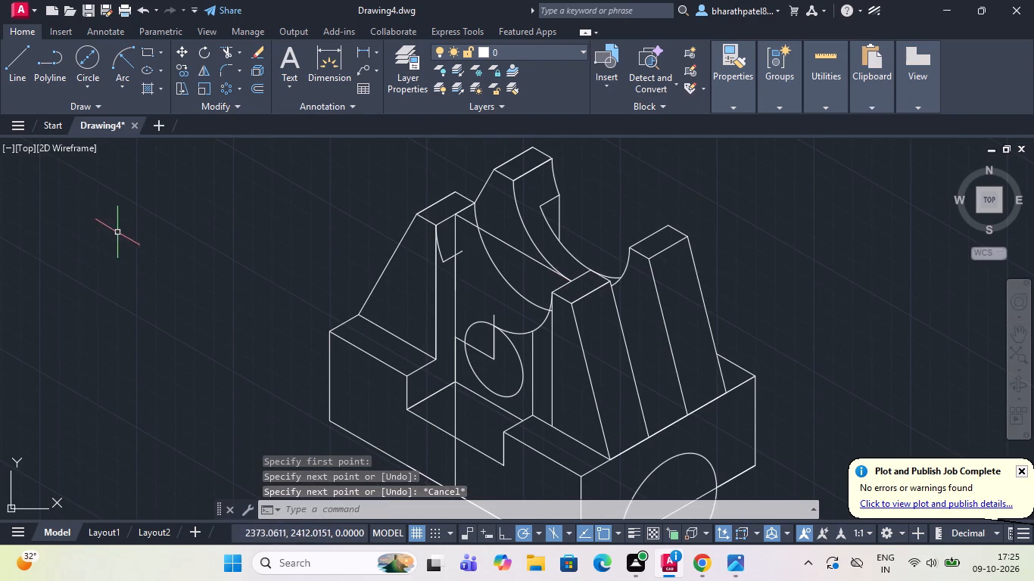
Draw an isometric circle of radius 30 centred on the midpoint of the new line across the front recess.
{"action": "type", "text": "el"}
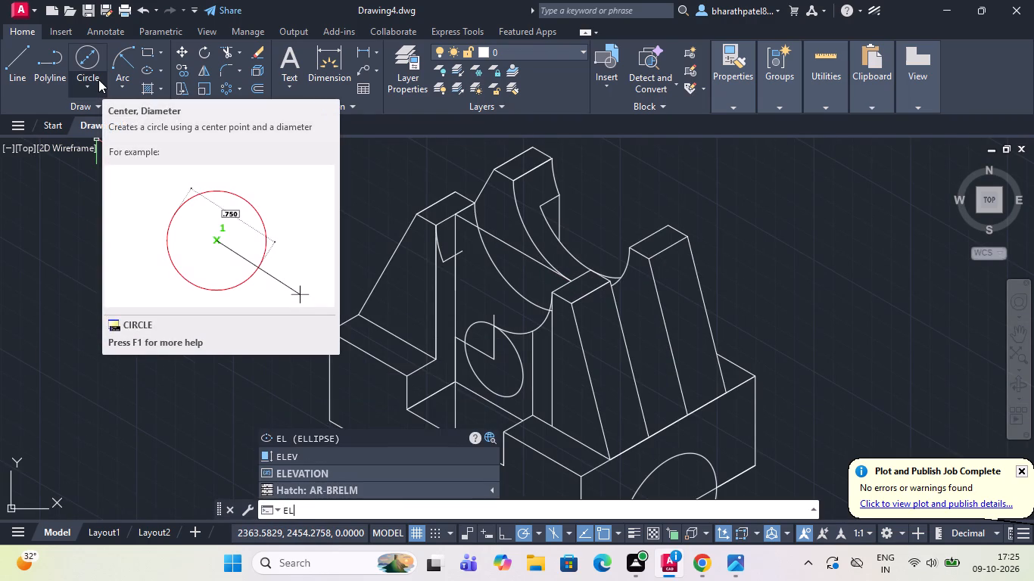
{"action": "key", "text": "Return"}
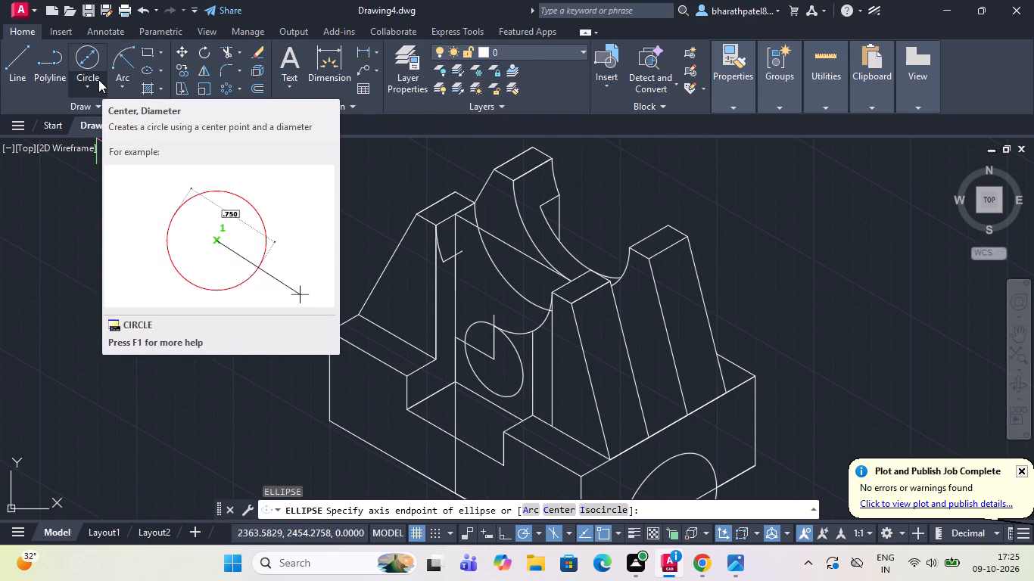
{"action": "left_click", "coordinate": [600, 517]}
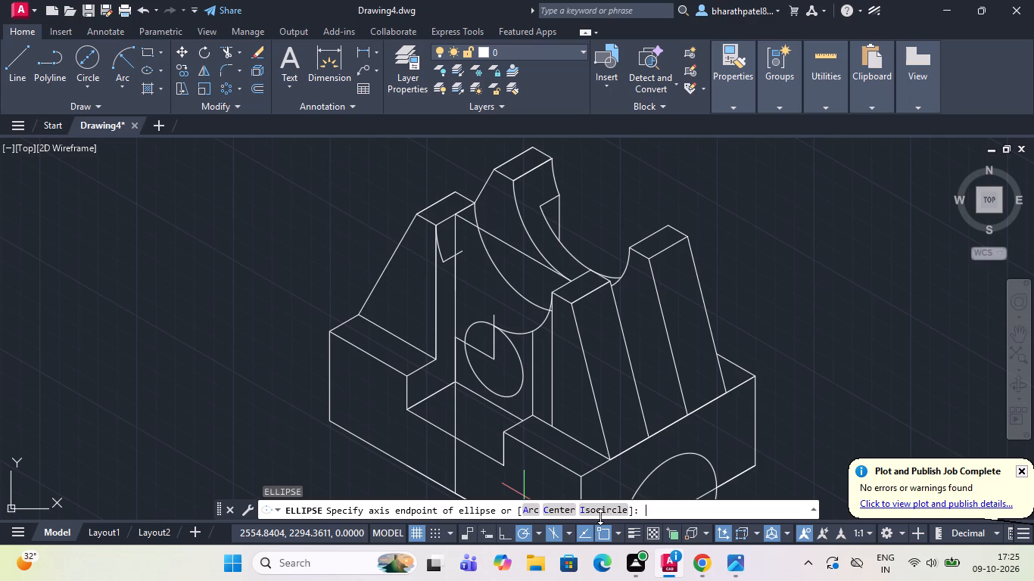
{"action": "left_click", "coordinate": [600, 507]}
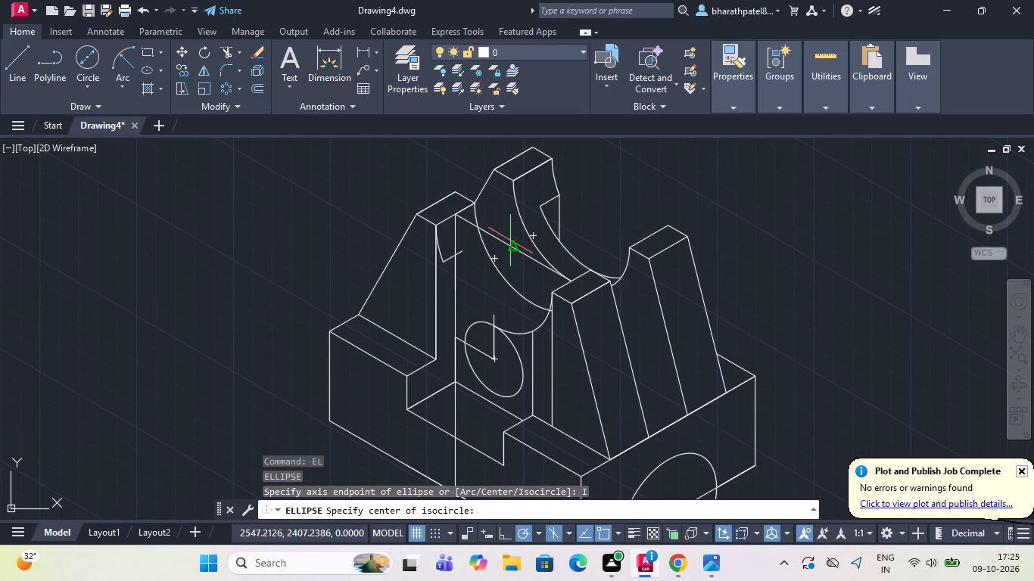
{"action": "left_click", "coordinate": [518, 244]}
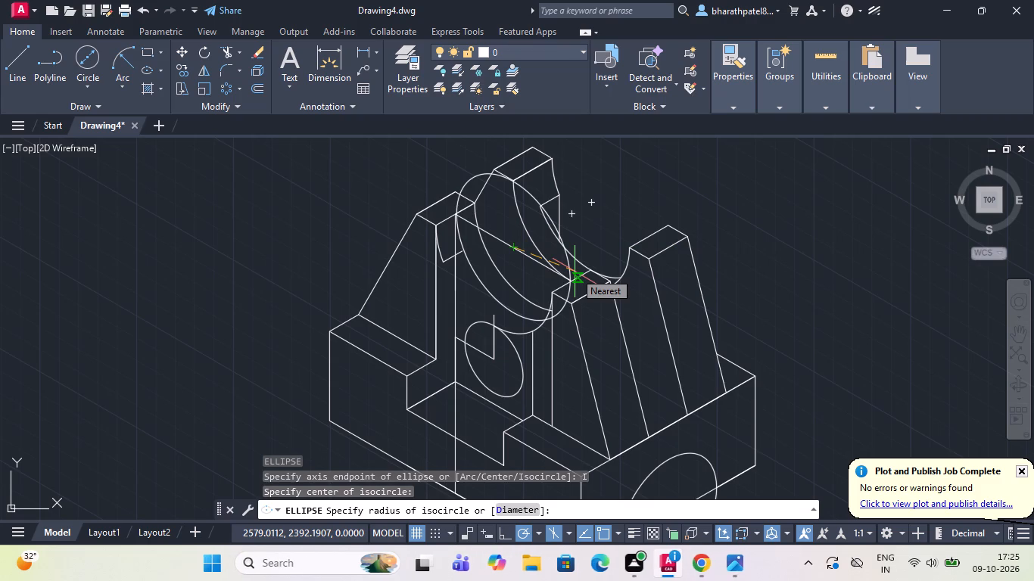
{"action": "type", "text": "30"}
{"action": "key", "text": "Return"}
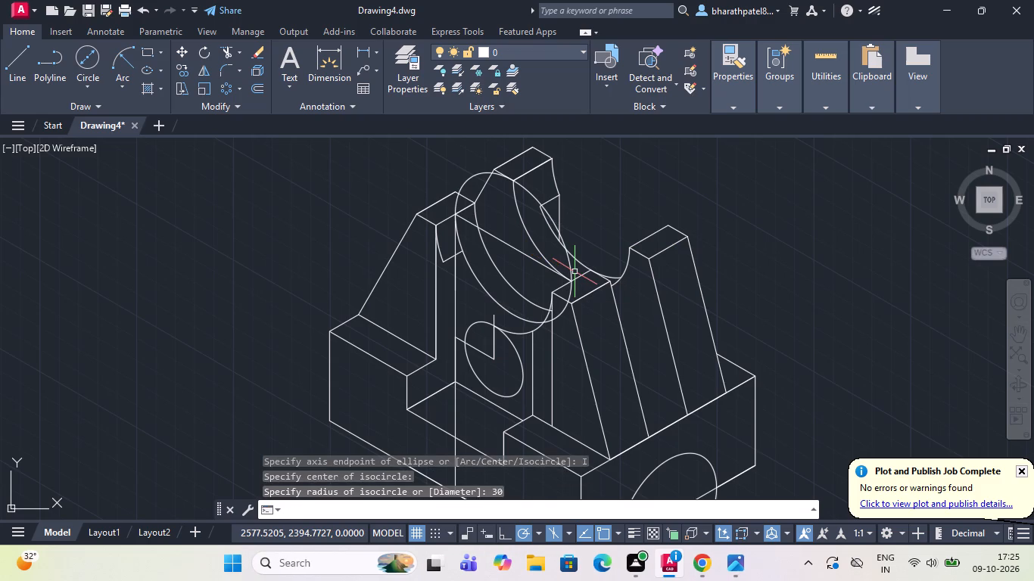
Trim the upper half of the radius-30 isometric circle above the line across the front recess, including the parts crossing the rear upright.
{"action": "left_click", "coordinate": [235, 52]}
{"action": "left_click", "coordinate": [227, 54]}
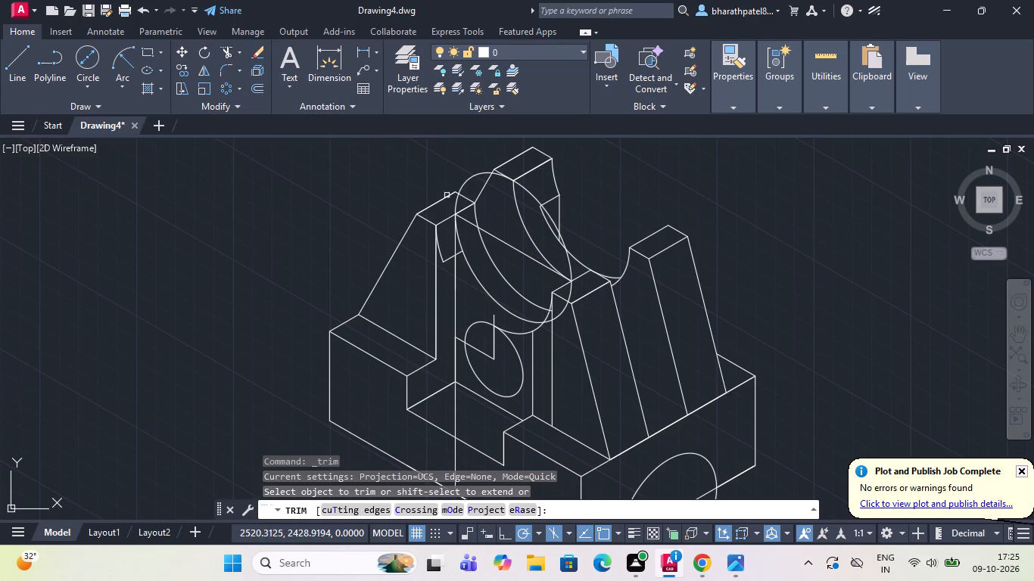
{"action": "left_click", "coordinate": [458, 206]}
{"action": "left_click", "coordinate": [466, 182]}
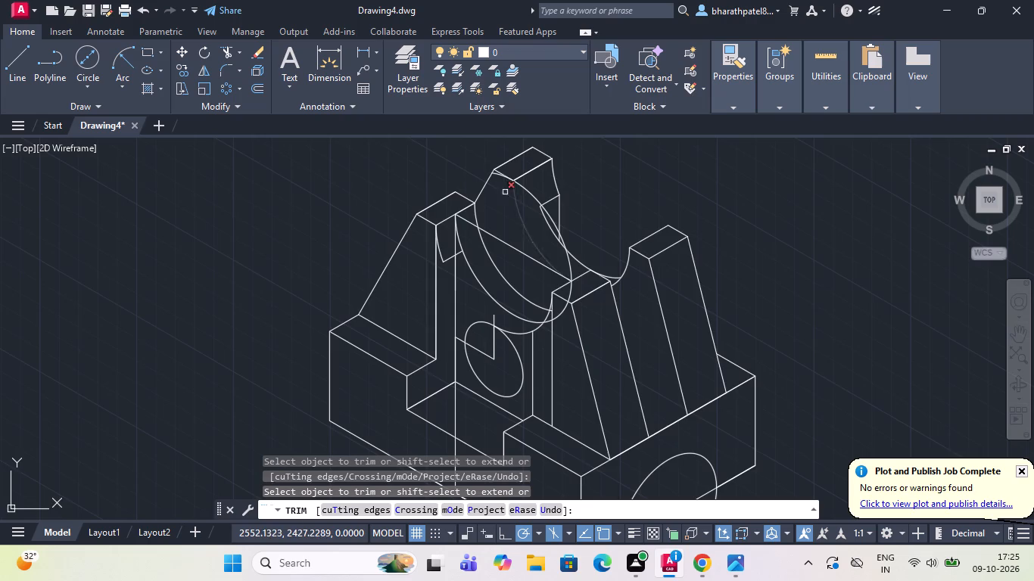
{"action": "scroll", "coordinate": [501, 182], "scroll_direction": "up", "scroll_amount": 3}
{"action": "left_click", "coordinate": [478, 148]}
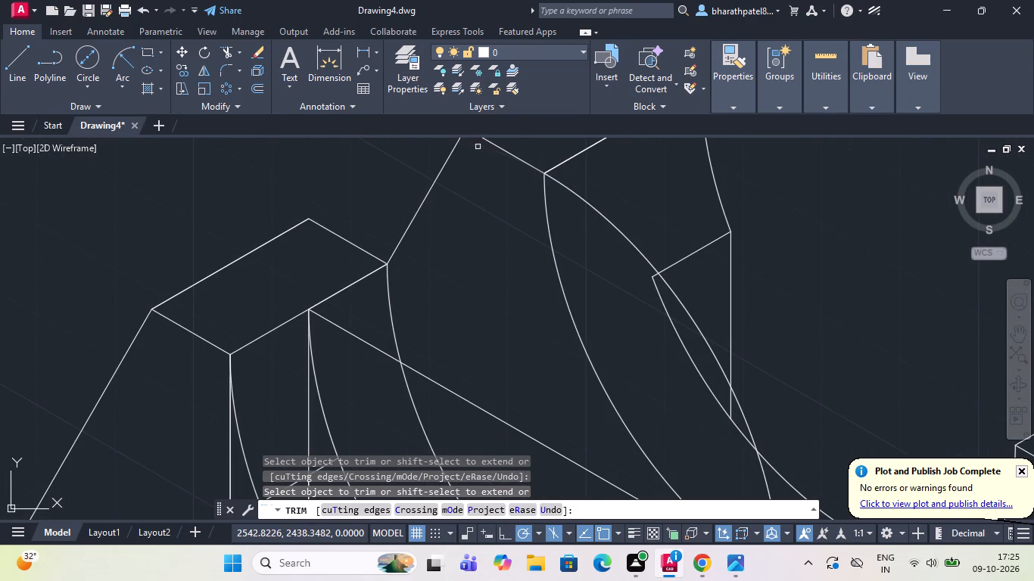
{"action": "left_click", "coordinate": [599, 211]}
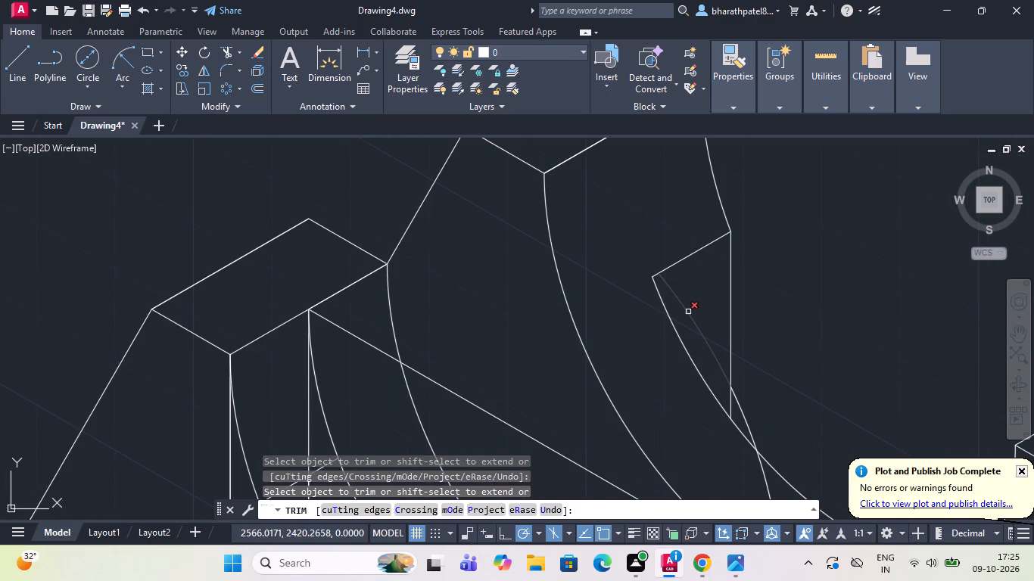
{"action": "left_click", "coordinate": [688, 312]}
{"action": "scroll", "coordinate": [689, 306], "scroll_direction": "down", "scroll_amount": 2}
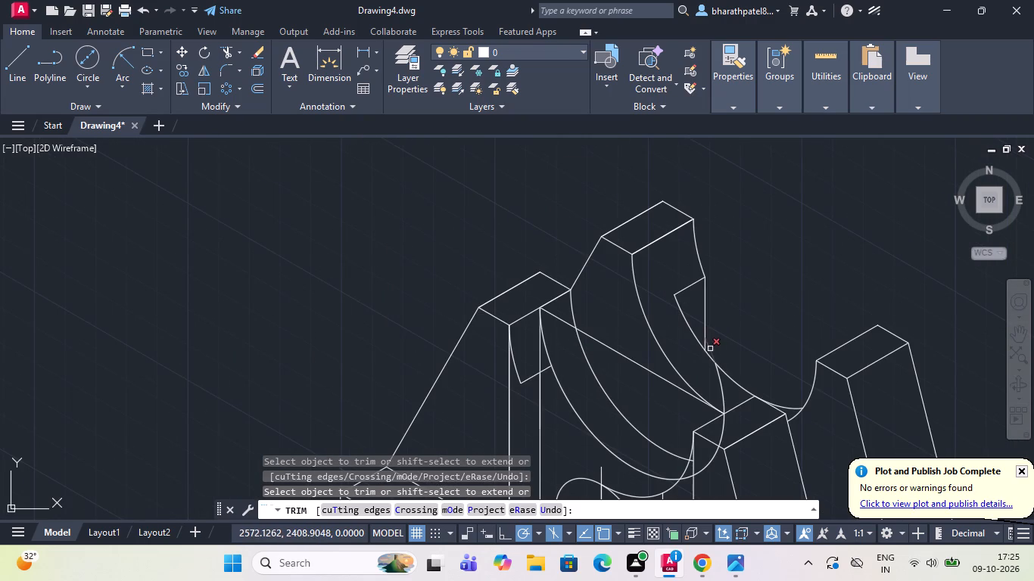
{"action": "left_click", "coordinate": [710, 349]}
{"action": "left_click", "coordinate": [724, 393]}
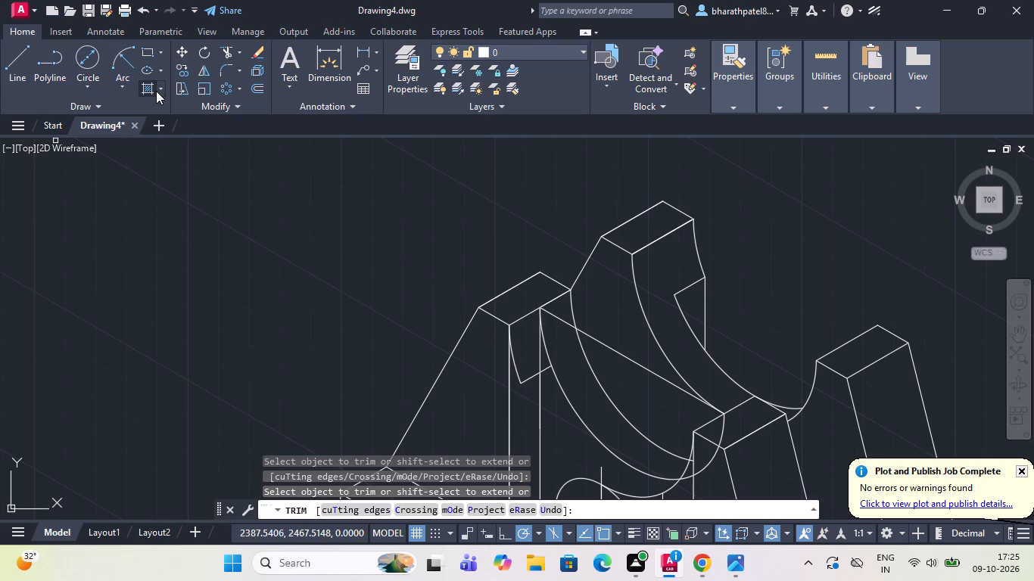
Draw a 10-unit line at 30° from the front inner corner of the left front upright's top face.
{"action": "left_click", "coordinate": [15, 63]}
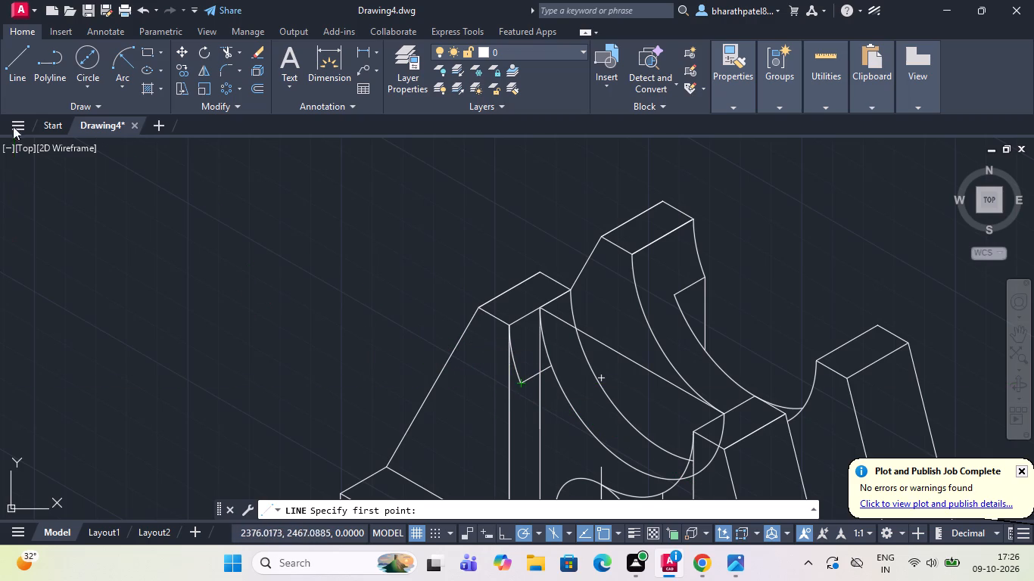
{"action": "left_click", "coordinate": [10, 65]}
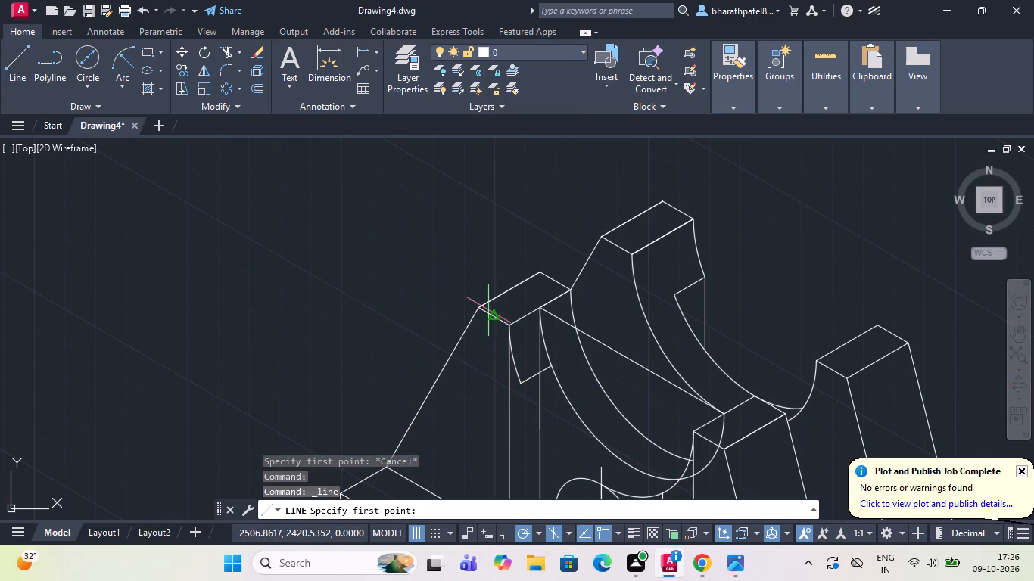
{"action": "scroll", "coordinate": [494, 317], "scroll_direction": "up", "scroll_amount": 3}
{"action": "left_click", "coordinate": [547, 346]}
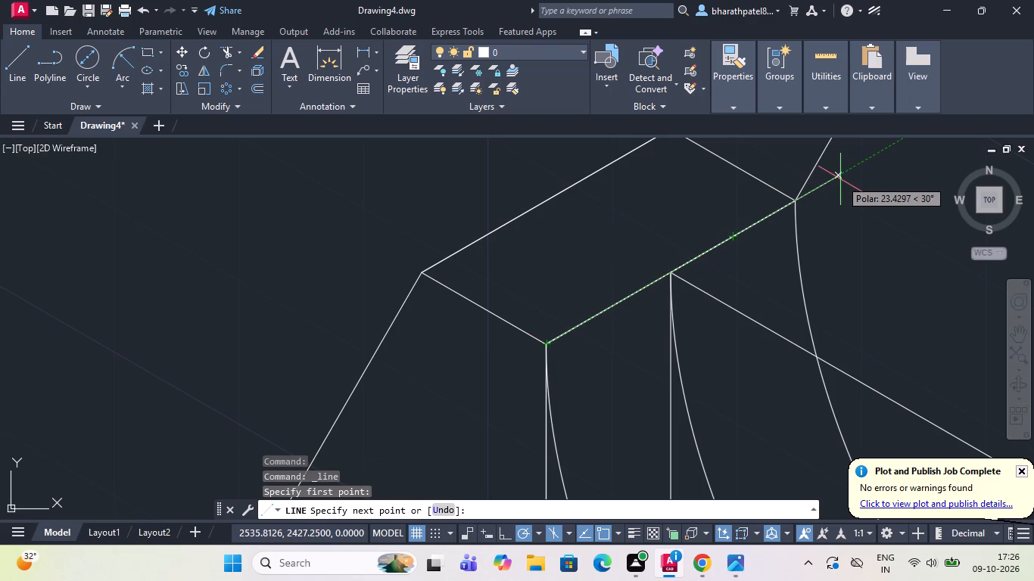
{"action": "type", "text": "10"}
{"action": "key", "text": "Return"}
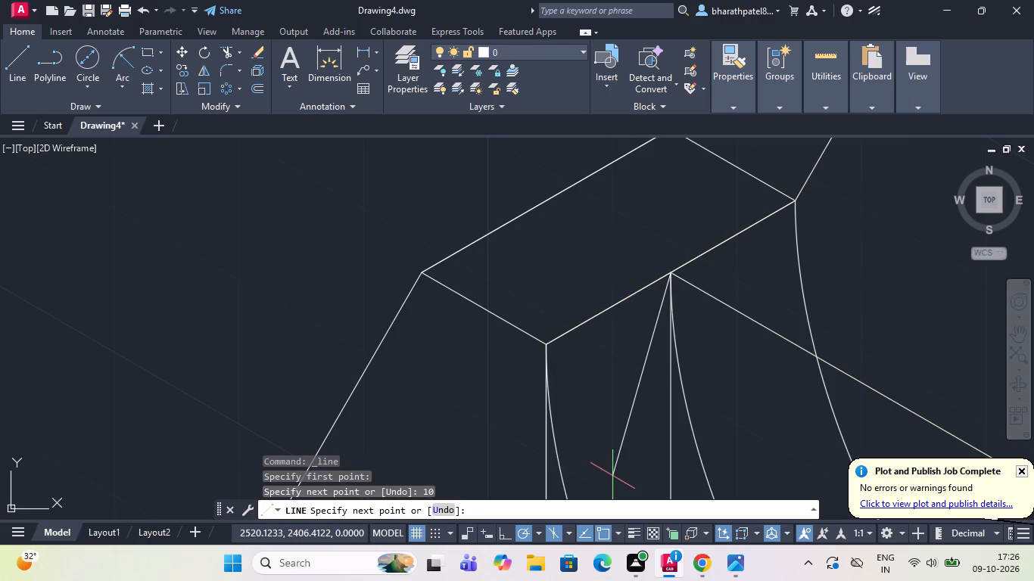
{"action": "key", "text": "Escape"}
Trim the new recess arc where it extends past the outer recess arc across the right front upright's front and top faces.
{"action": "scroll", "coordinate": [671, 409], "scroll_direction": "down", "scroll_amount": 4}
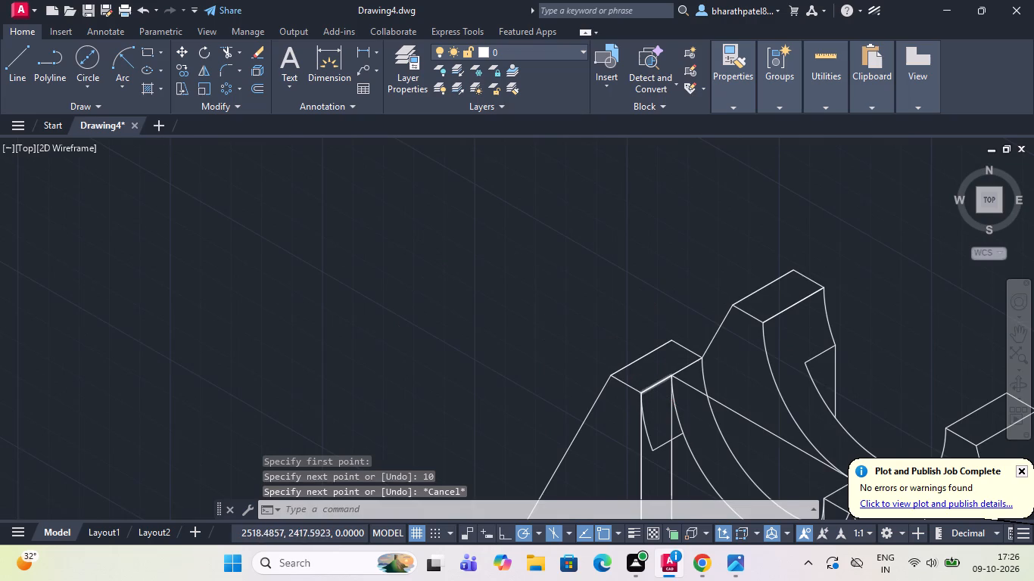
{"action": "scroll", "coordinate": [674, 438], "scroll_direction": "up", "scroll_amount": 3}
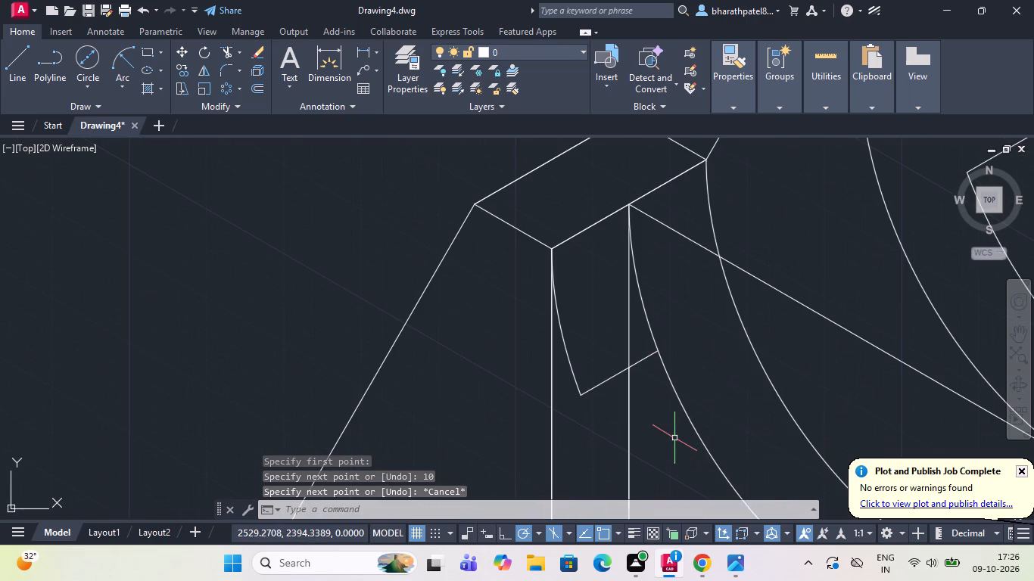
{"action": "scroll", "coordinate": [668, 432], "scroll_direction": "down", "scroll_amount": 2}
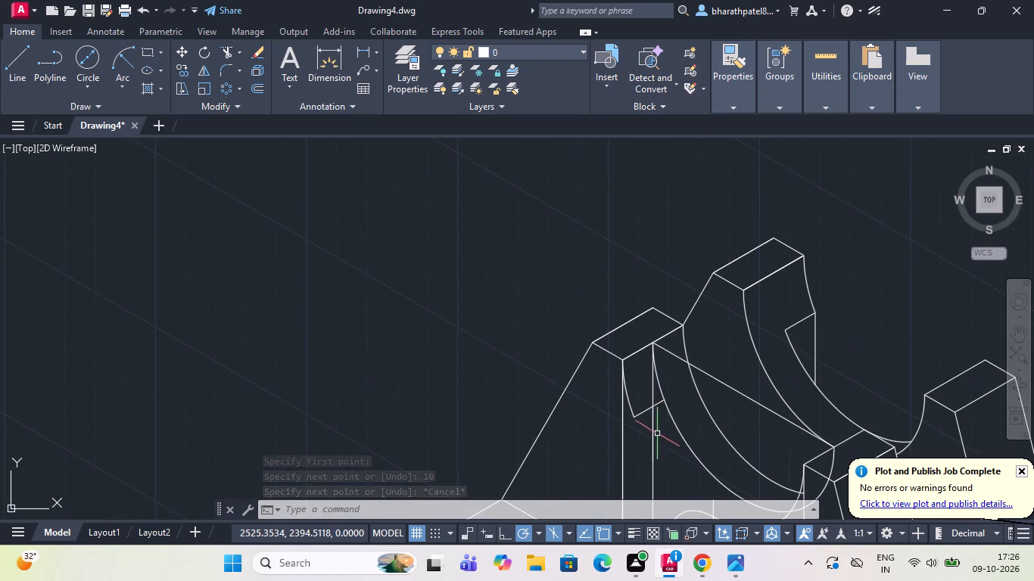
{"action": "scroll", "coordinate": [657, 433], "scroll_direction": "up", "scroll_amount": 2}
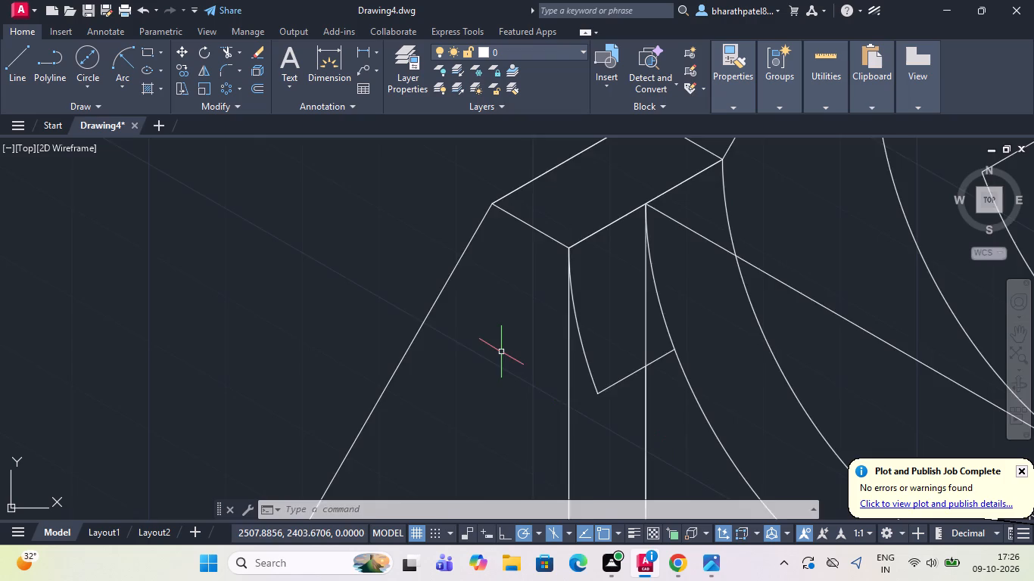
{"action": "scroll", "coordinate": [505, 341], "scroll_direction": "down", "scroll_amount": 3}
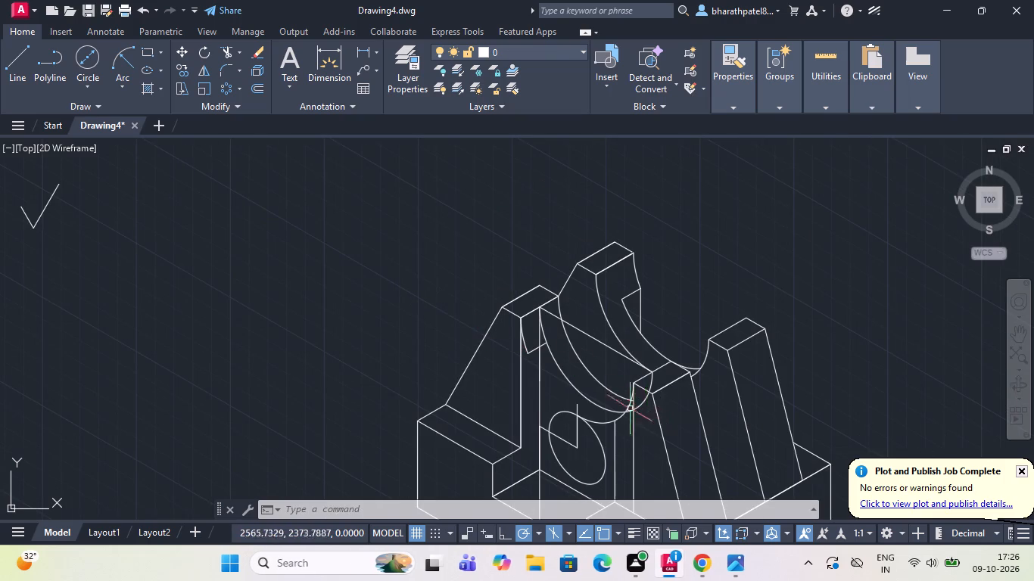
{"action": "scroll", "coordinate": [627, 405], "scroll_direction": "up", "scroll_amount": 4}
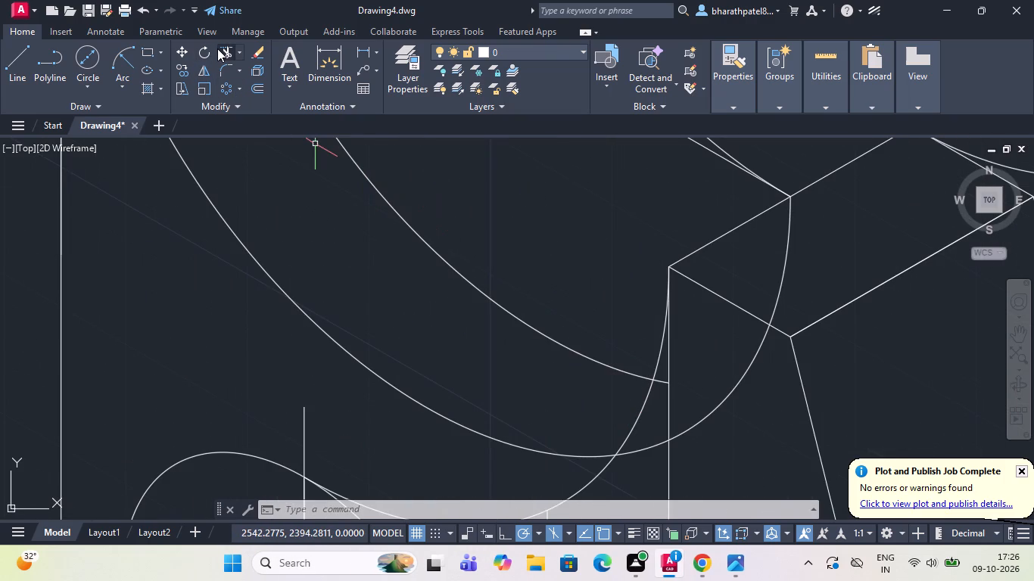
{"action": "left_click", "coordinate": [217, 48]}
{"action": "left_click", "coordinate": [643, 449]}
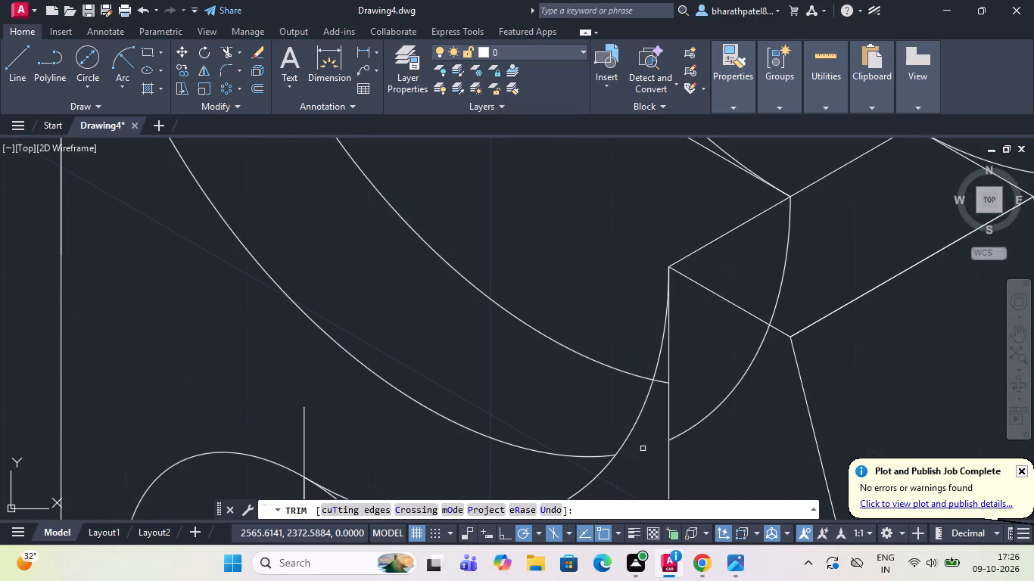
{"action": "left_click", "coordinate": [709, 416]}
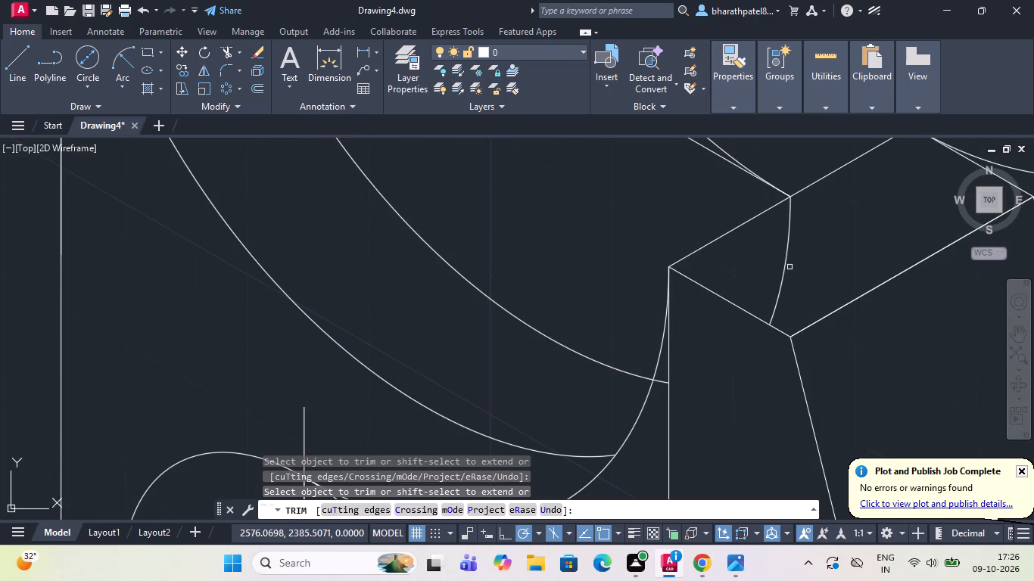
{"action": "left_click", "coordinate": [790, 267]}
{"action": "left_click", "coordinate": [732, 284]}
{"action": "scroll", "coordinate": [733, 284], "scroll_direction": "down", "scroll_amount": 3}
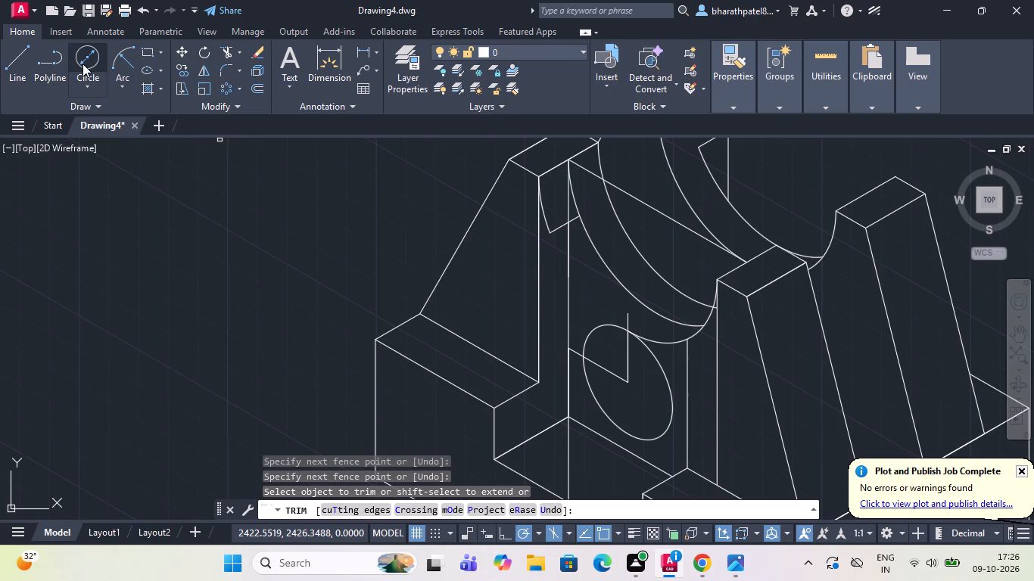
Draw a line from the left front upright's front inner top corner to the right front upright's inner top corner.
{"action": "left_click", "coordinate": [11, 57]}
{"action": "left_click", "coordinate": [538, 181]}
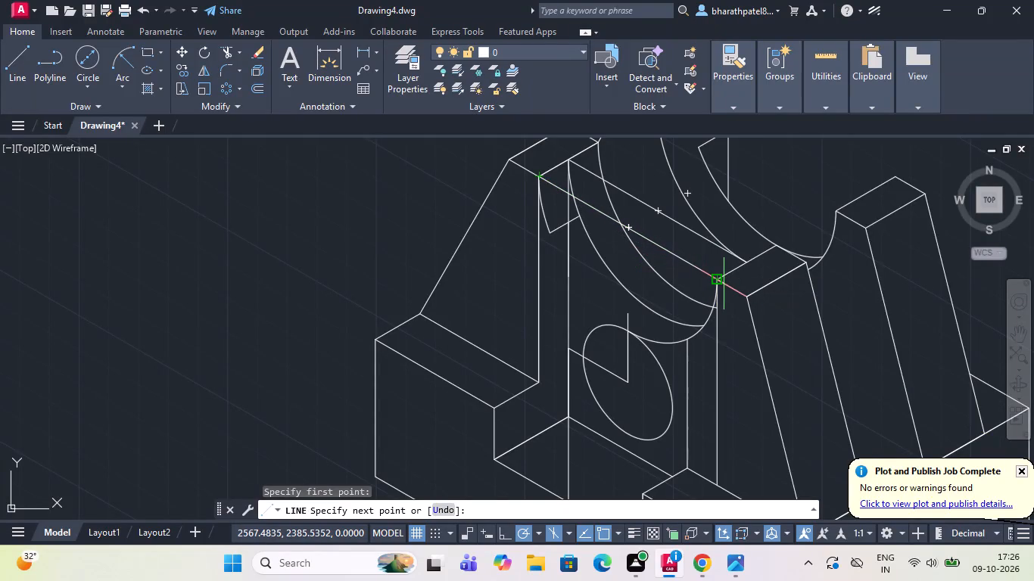
{"action": "scroll", "coordinate": [715, 284], "scroll_direction": "up", "scroll_amount": 3}
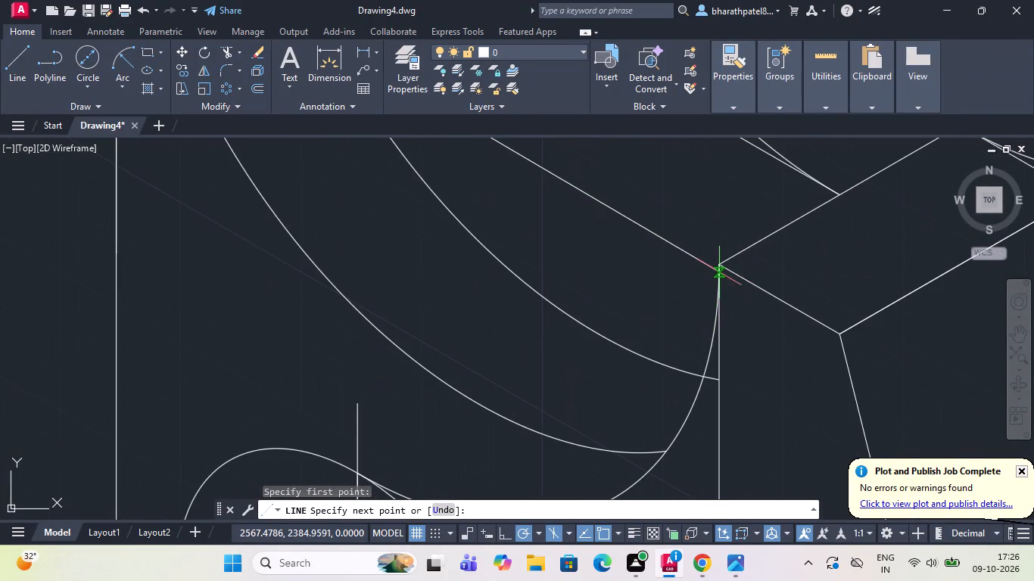
{"action": "left_click", "coordinate": [719, 265]}
{"action": "key", "text": "Escape"}
{"action": "scroll", "coordinate": [642, 309], "scroll_direction": "down", "scroll_amount": 4}
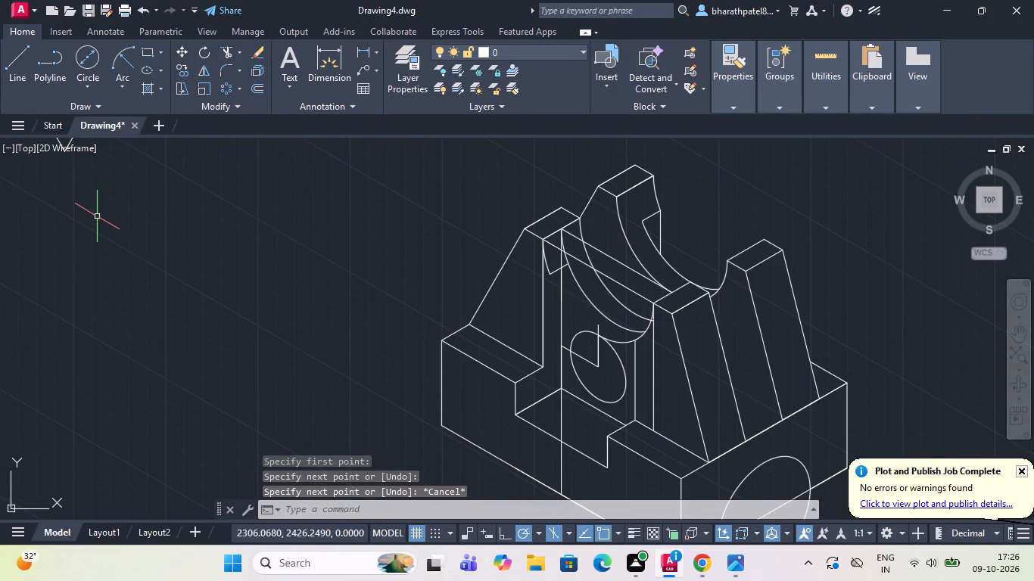
Draw an isometric circle of radius 30 centred on the midpoint of the line joining the front uprights' front inner top corners.
{"action": "type", "text": "ell"}
{"action": "key", "text": "Return"}
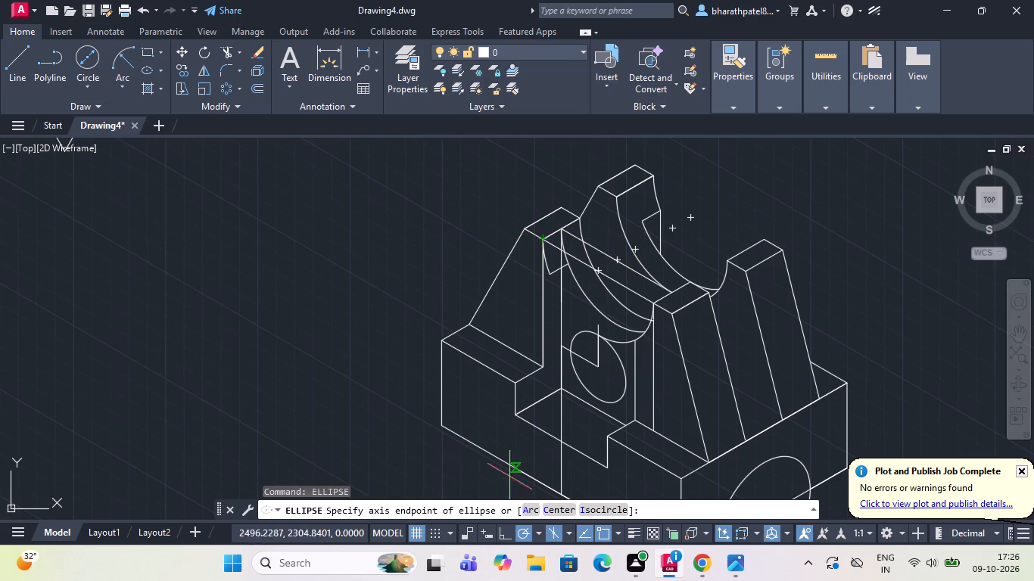
{"action": "left_click", "coordinate": [608, 511]}
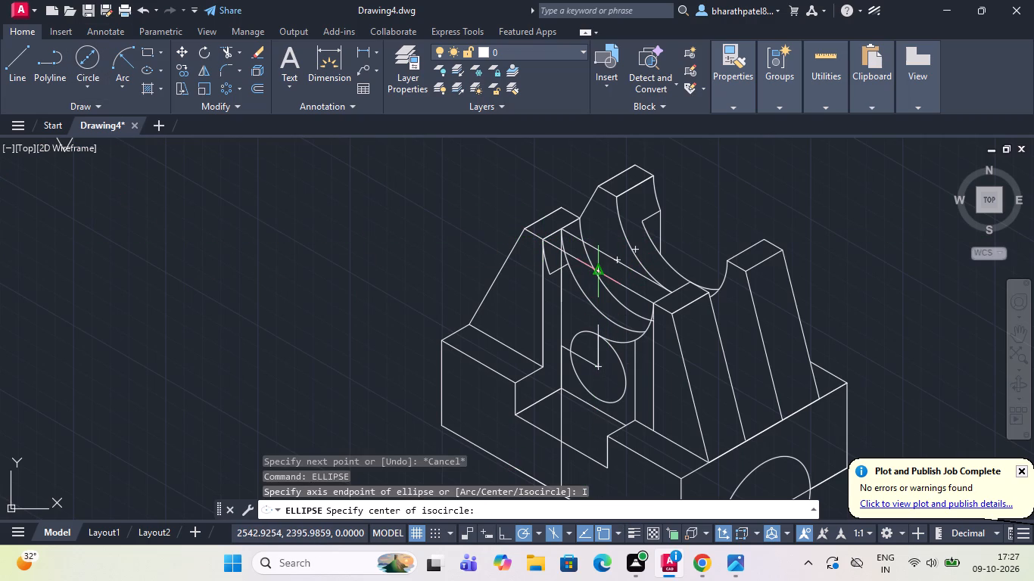
{"action": "left_click", "coordinate": [602, 266]}
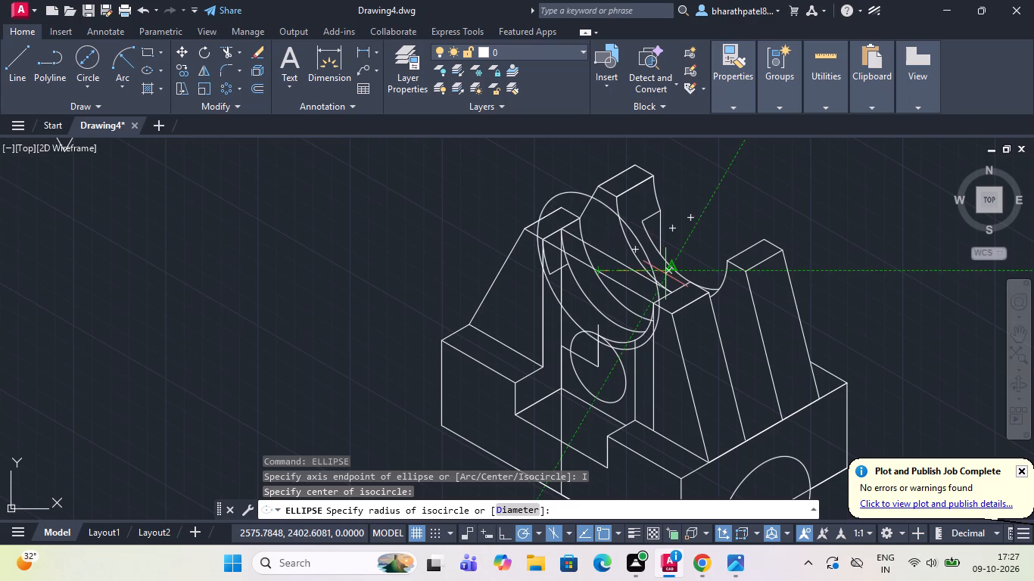
{"action": "type", "text": "30"}
{"action": "key", "text": "Return"}
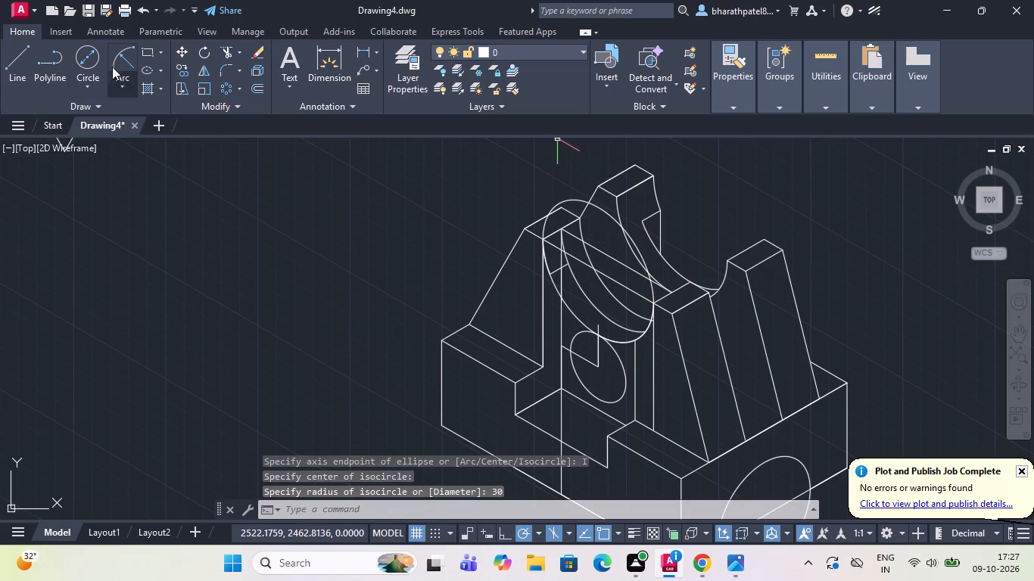
Trim the upper half of the new isometric circle above the line joining the front uprights' inner top corners.
{"action": "left_click", "coordinate": [227, 48]}
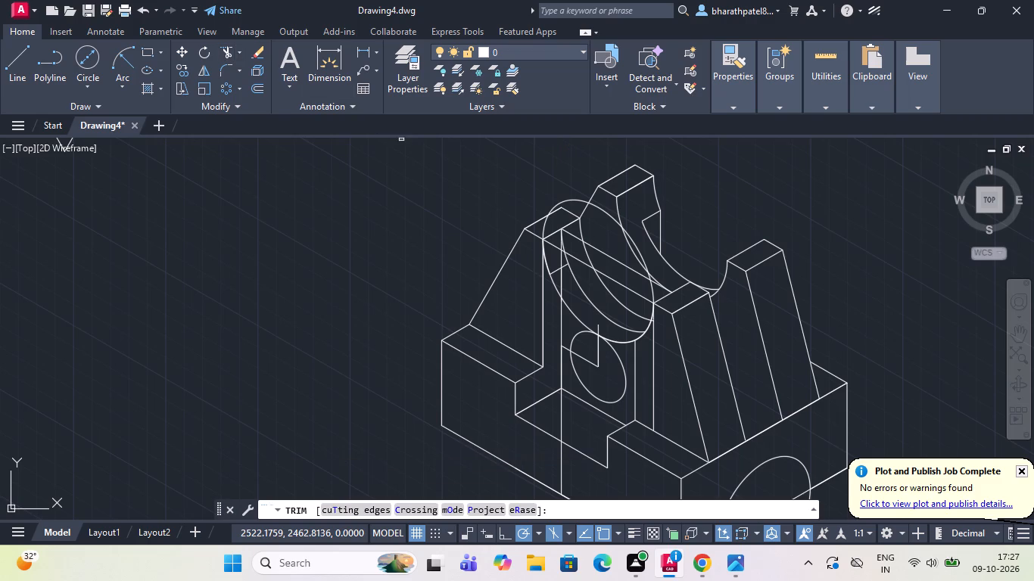
{"action": "left_click", "coordinate": [542, 230]}
{"action": "left_click", "coordinate": [553, 207]}
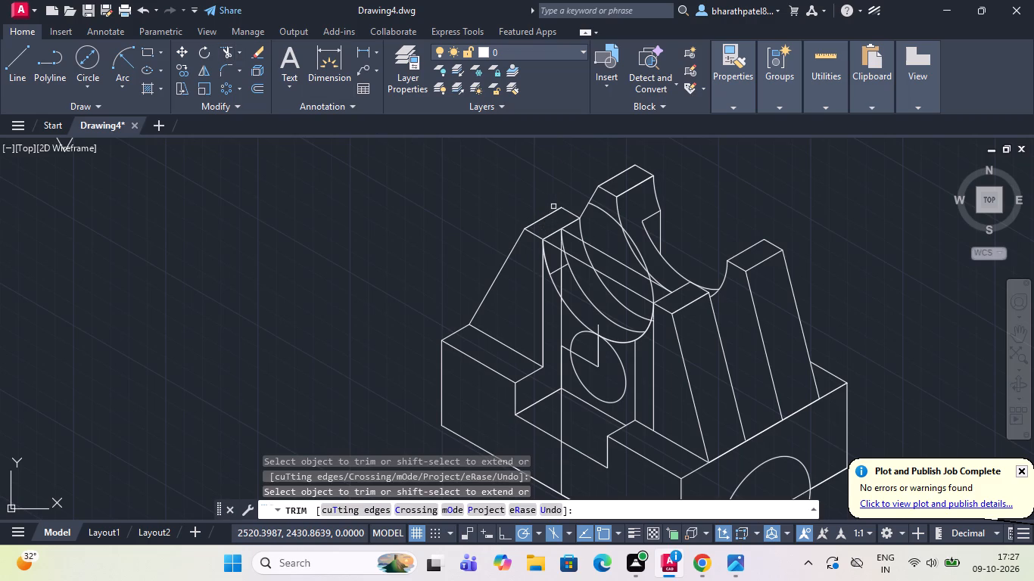
{"action": "left_click", "coordinate": [603, 210]}
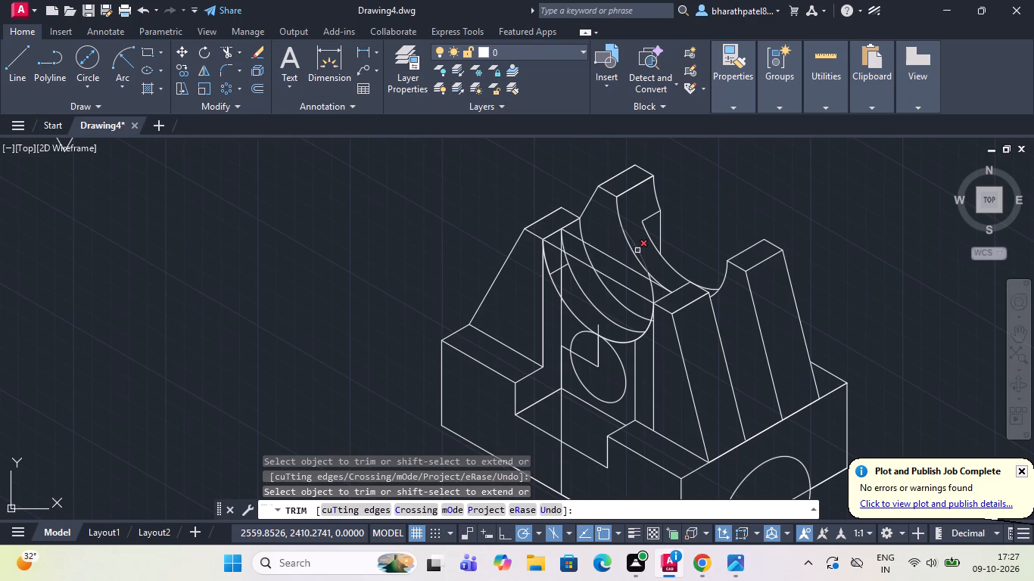
{"action": "left_click", "coordinate": [637, 250]}
{"action": "scroll", "coordinate": [665, 331], "scroll_direction": "up", "scroll_amount": 4}
{"action": "scroll", "coordinate": [665, 331], "scroll_direction": "down", "scroll_amount": 3}
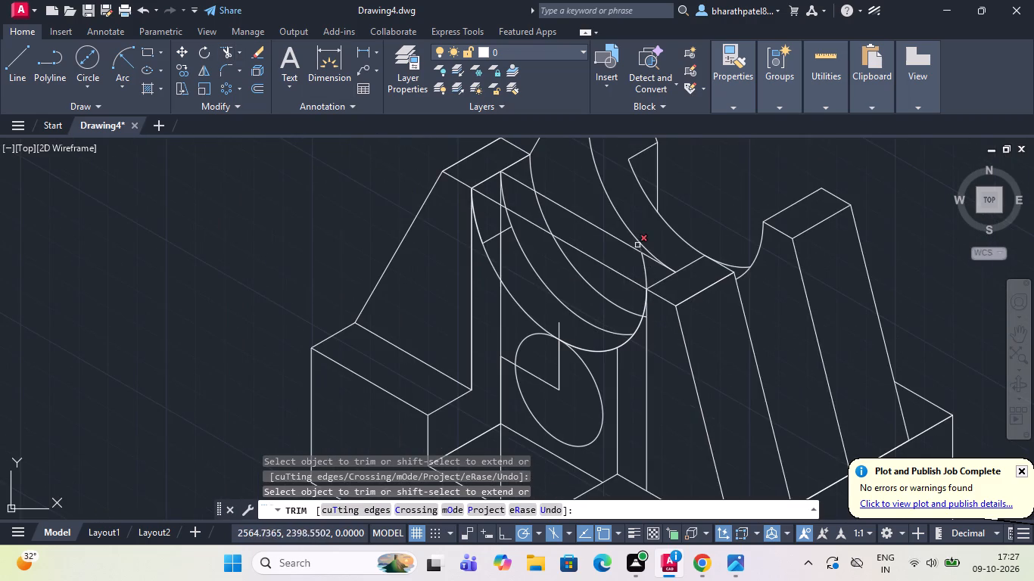
{"action": "scroll", "coordinate": [634, 236], "scroll_direction": "up", "scroll_amount": 3}
{"action": "left_click", "coordinate": [653, 271]}
{"action": "left_click", "coordinate": [680, 364]}
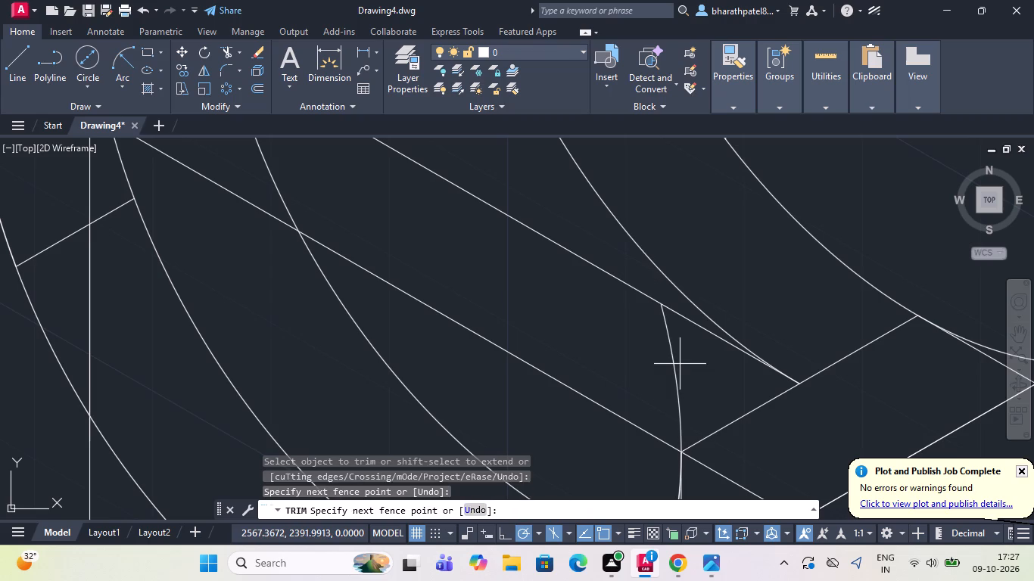
{"action": "left_click", "coordinate": [641, 367]}
{"action": "scroll", "coordinate": [640, 367], "scroll_direction": "down", "scroll_amount": 3}
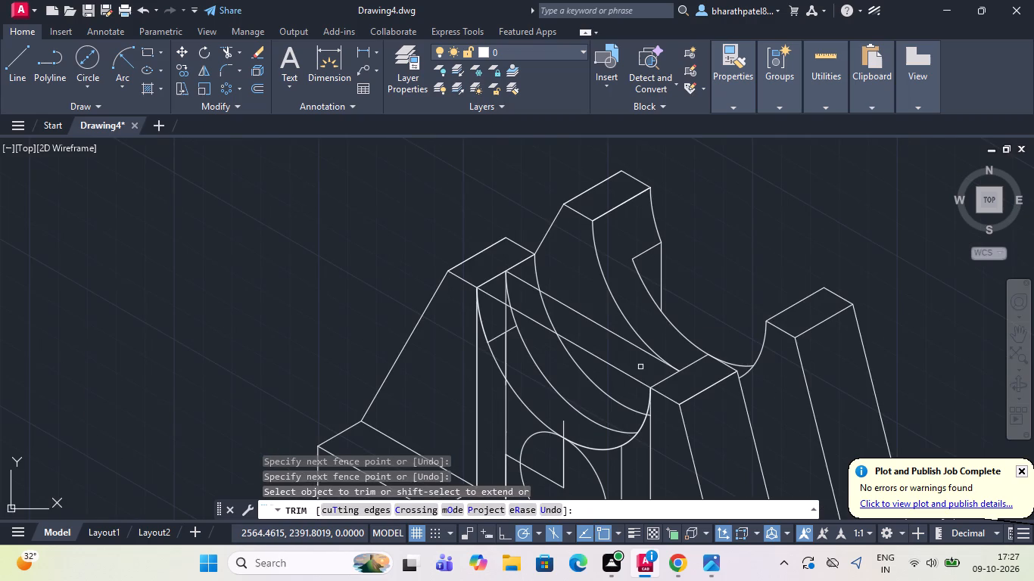
Trim away the front uprights' inner recess arc and the short slanted edge joining it to the front recess arc.
{"action": "left_click", "coordinate": [498, 339]}
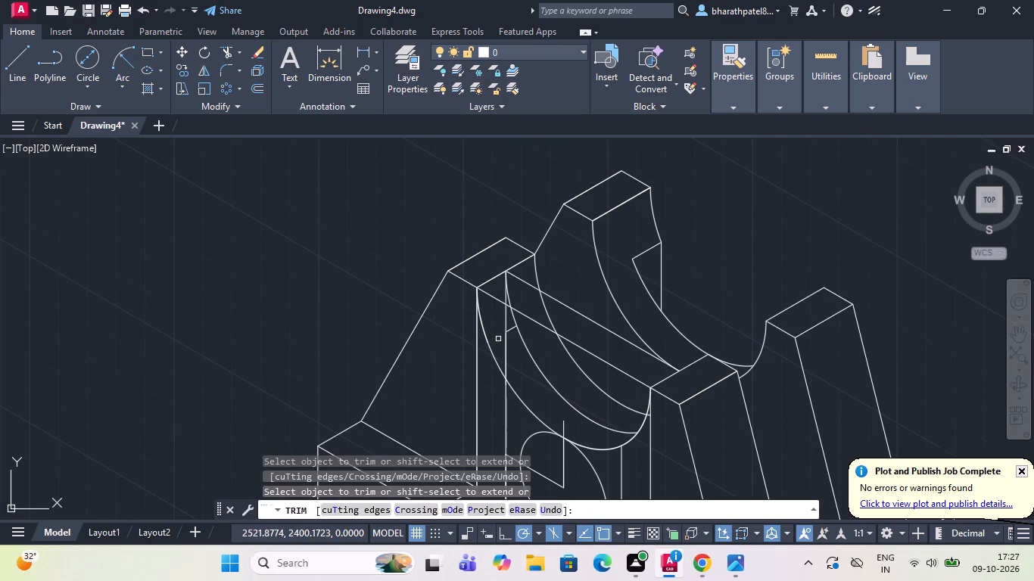
{"action": "left_click", "coordinate": [512, 320]}
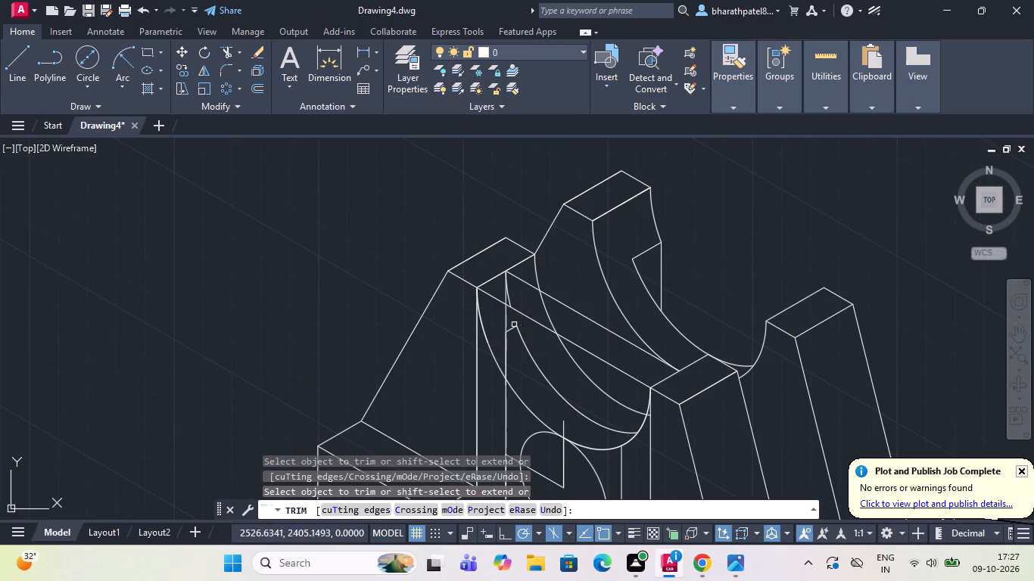
{"action": "left_click", "coordinate": [512, 327]}
{"action": "left_click_drag", "start_coordinate": [531, 339], "coordinate": [531, 349]}
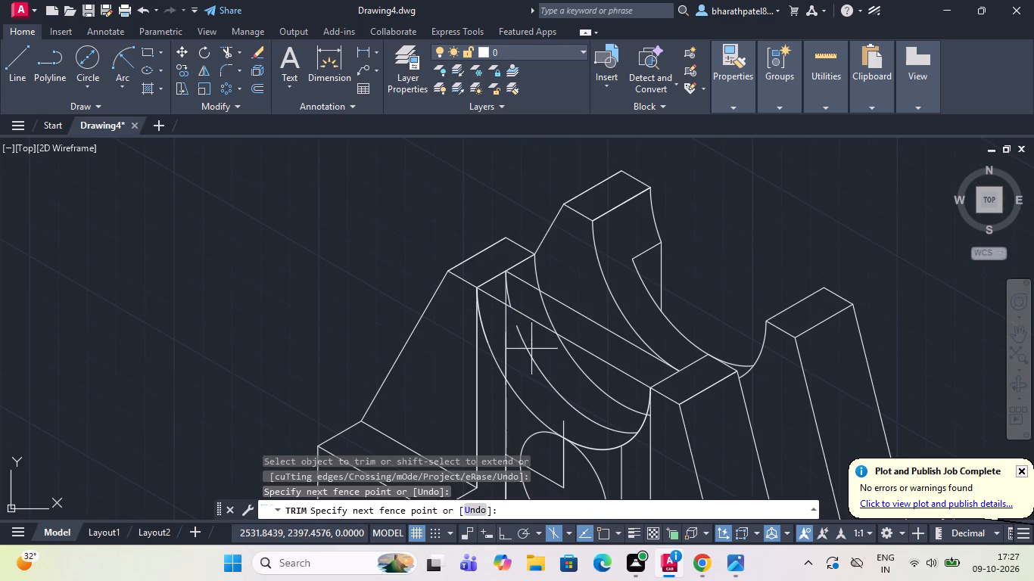
{"action": "left_click_drag", "start_coordinate": [531, 349], "coordinate": [531, 368]}
{"action": "scroll", "coordinate": [519, 300], "scroll_direction": "up", "scroll_amount": 3}
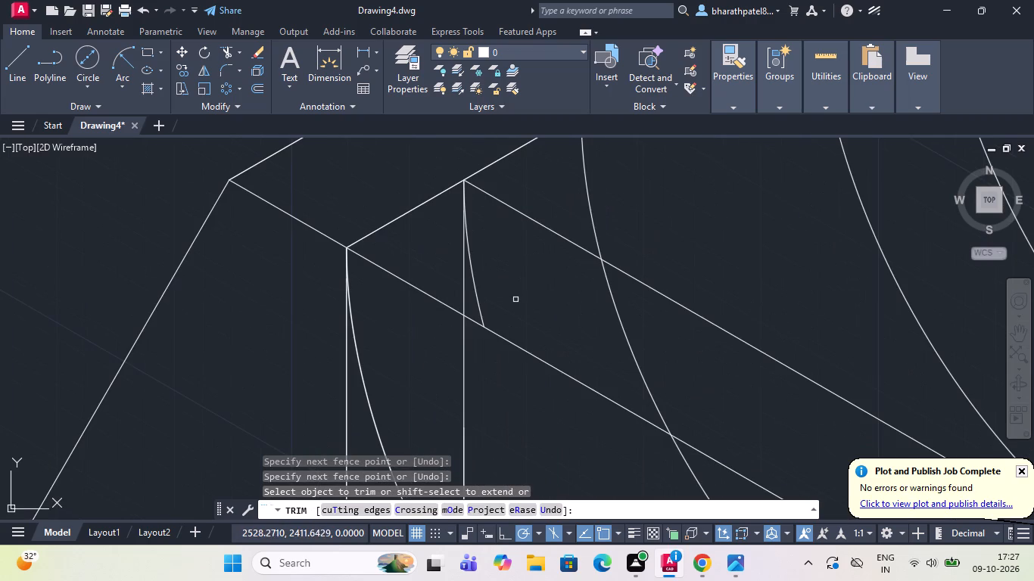
{"action": "left_click", "coordinate": [475, 300]}
{"action": "left_click", "coordinate": [475, 301]}
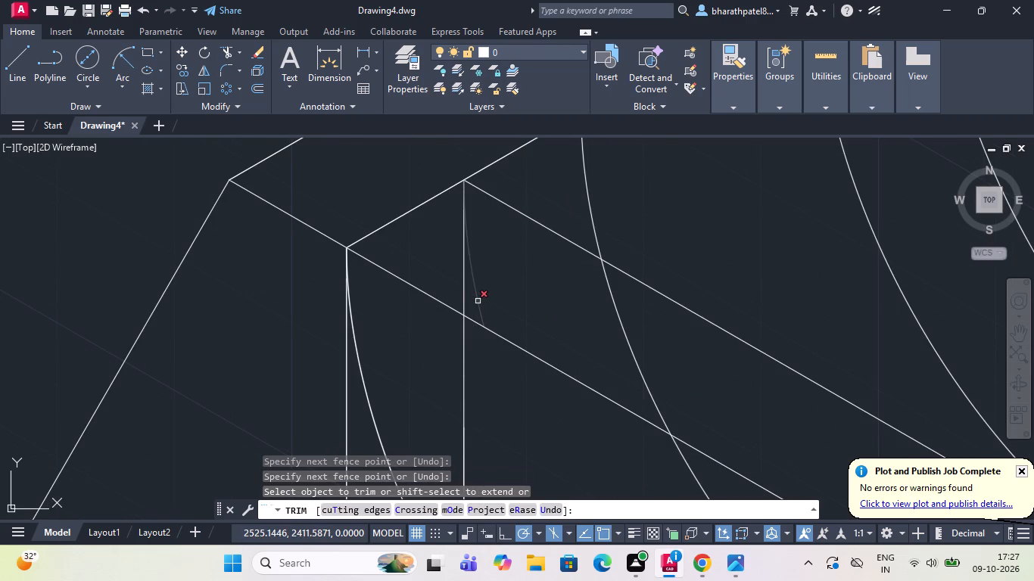
{"action": "left_click", "coordinate": [478, 301]}
{"action": "key", "text": "Escape"}
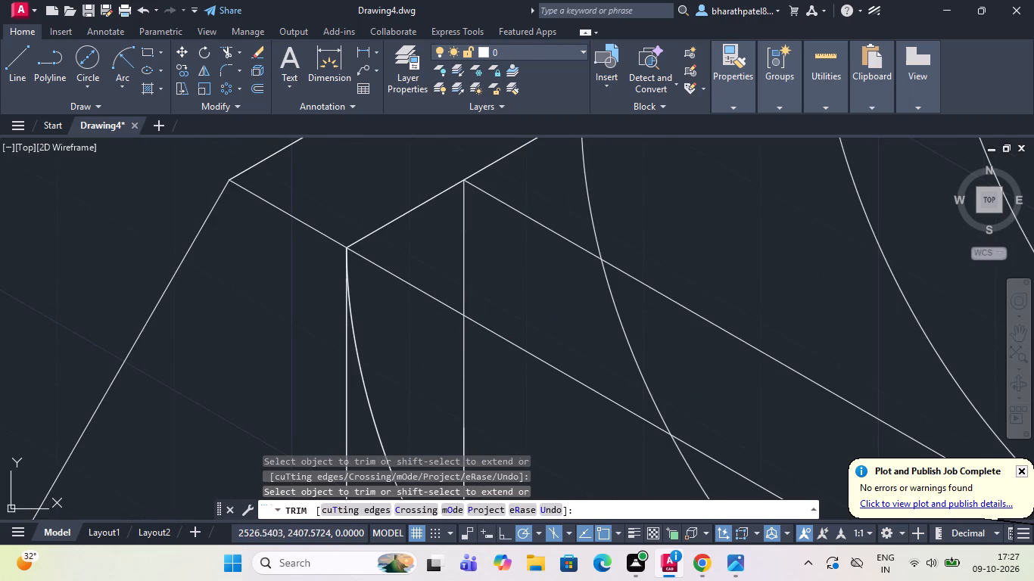
Delete the two construction lines joining the front uprights' inner top corners.
{"action": "left_click", "coordinate": [510, 344]}
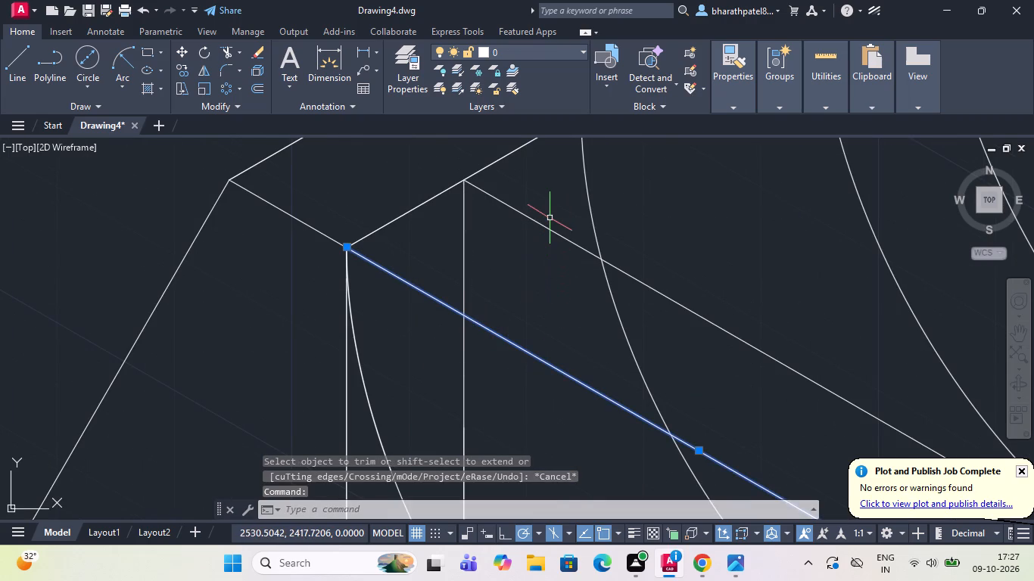
{"action": "left_click", "coordinate": [545, 227]}
{"action": "key", "text": "Delete"}
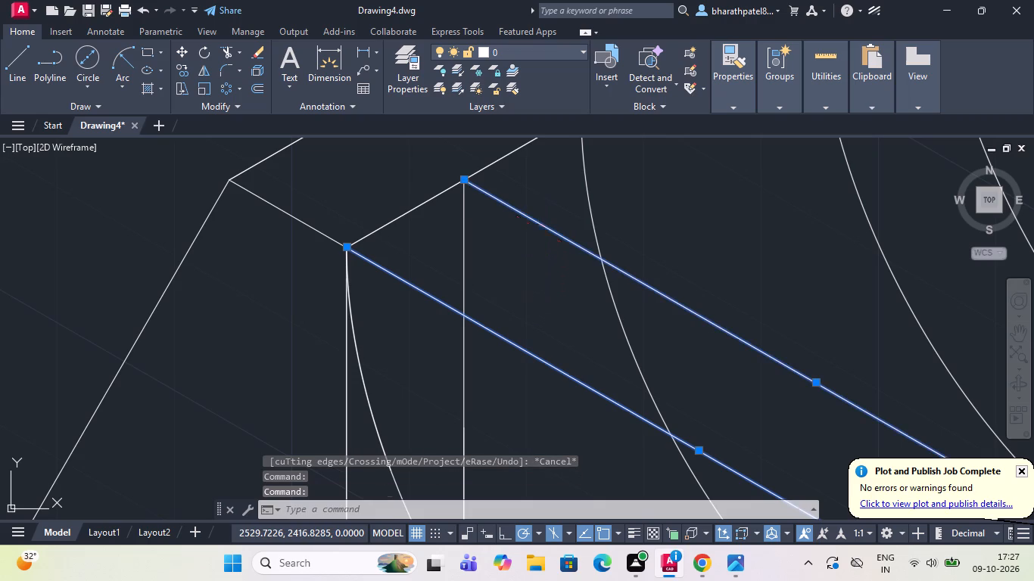
Draw a line at 210° from the midpoint of the rear upright's short notch edge across the recesses onto the left front upright.
{"action": "scroll", "coordinate": [539, 230], "scroll_direction": "down", "scroll_amount": 4}
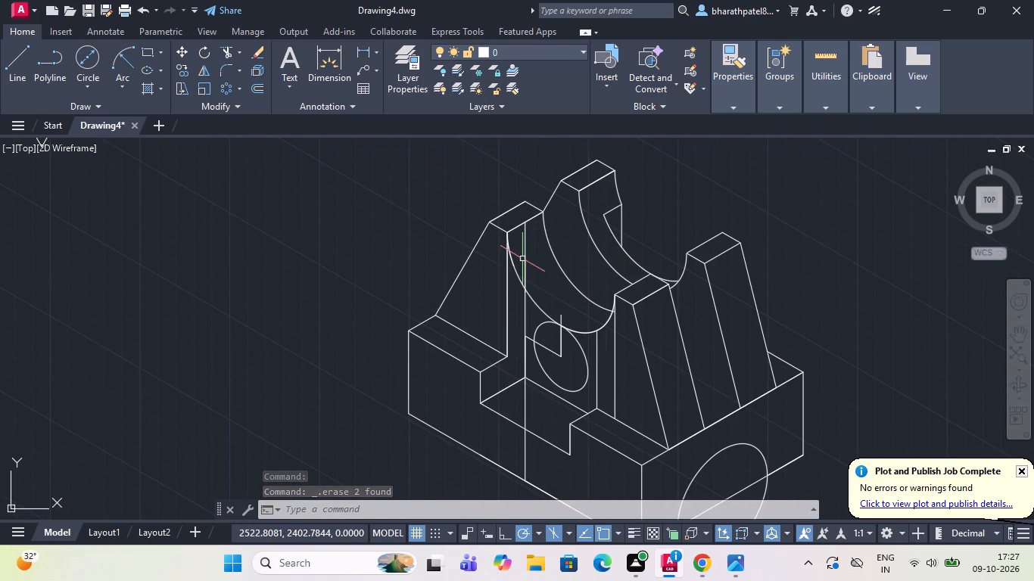
{"action": "left_click", "coordinate": [4, 60]}
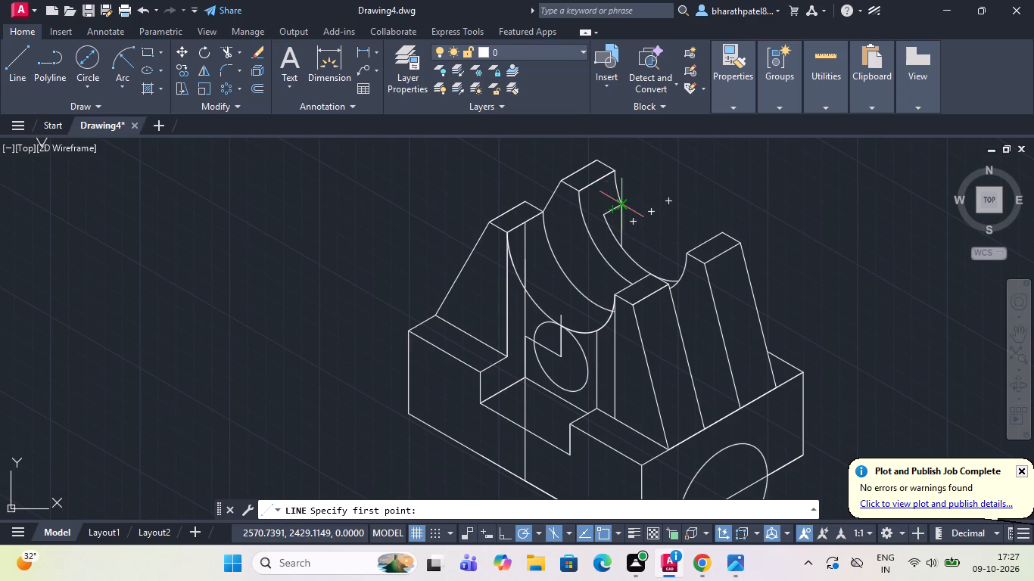
{"action": "left_click", "coordinate": [613, 211]}
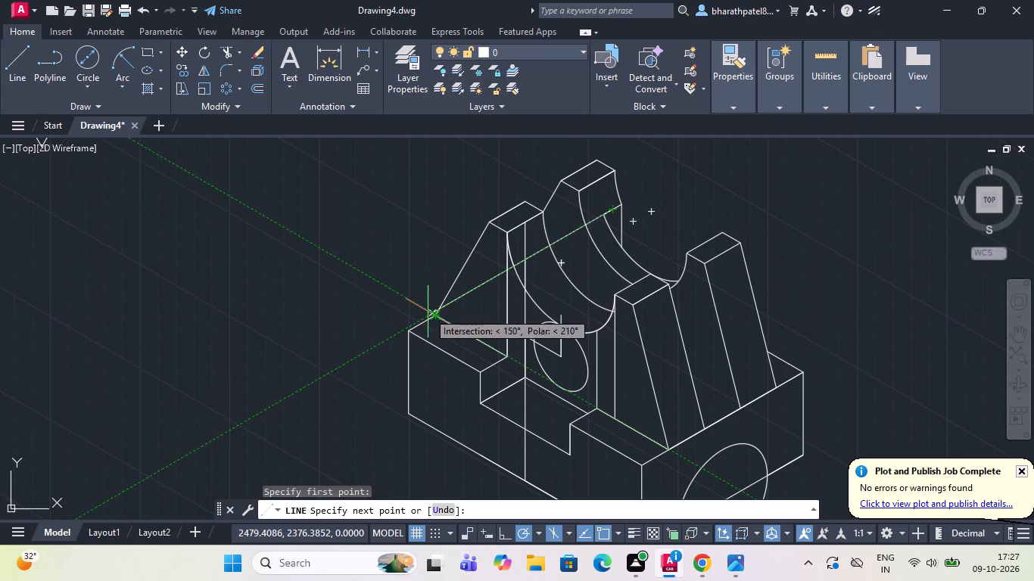
{"action": "left_click", "coordinate": [493, 276]}
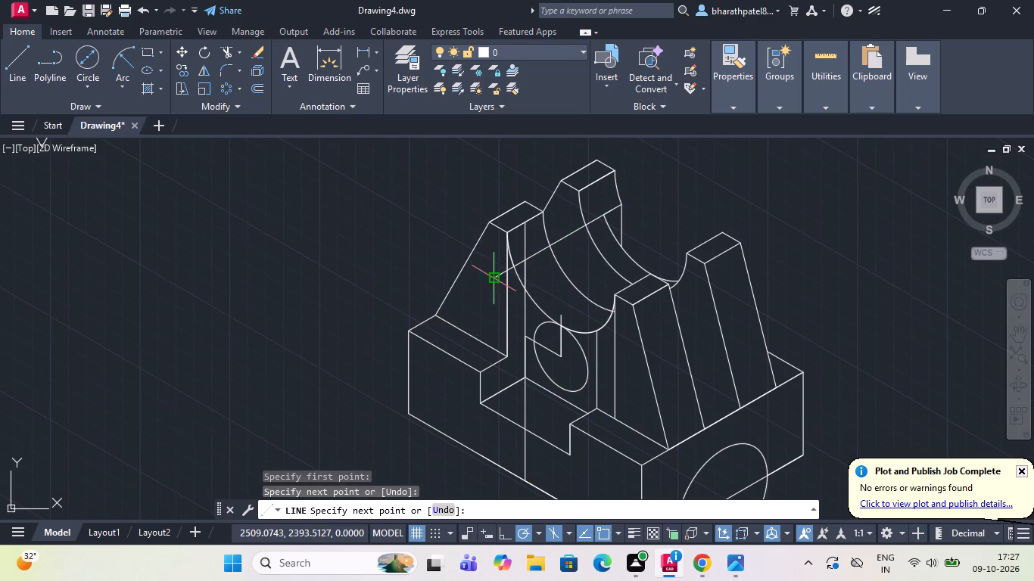
{"action": "key", "text": "Escape"}
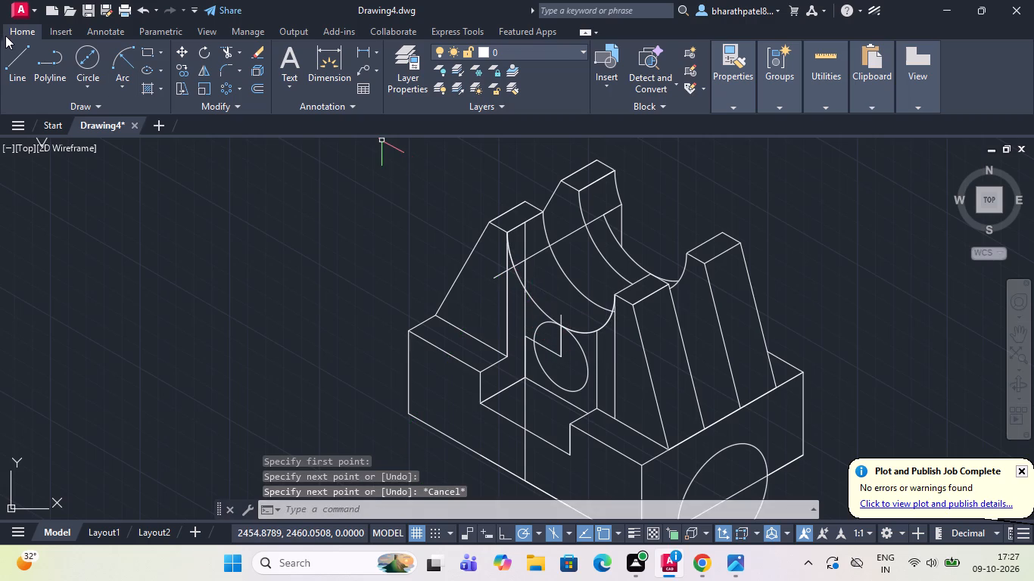
Trim the front recess arc above the 210° line, and trim that line to a short edge between the left front upright's vertical edge and the arc.
{"action": "left_click", "coordinate": [12, 60]}
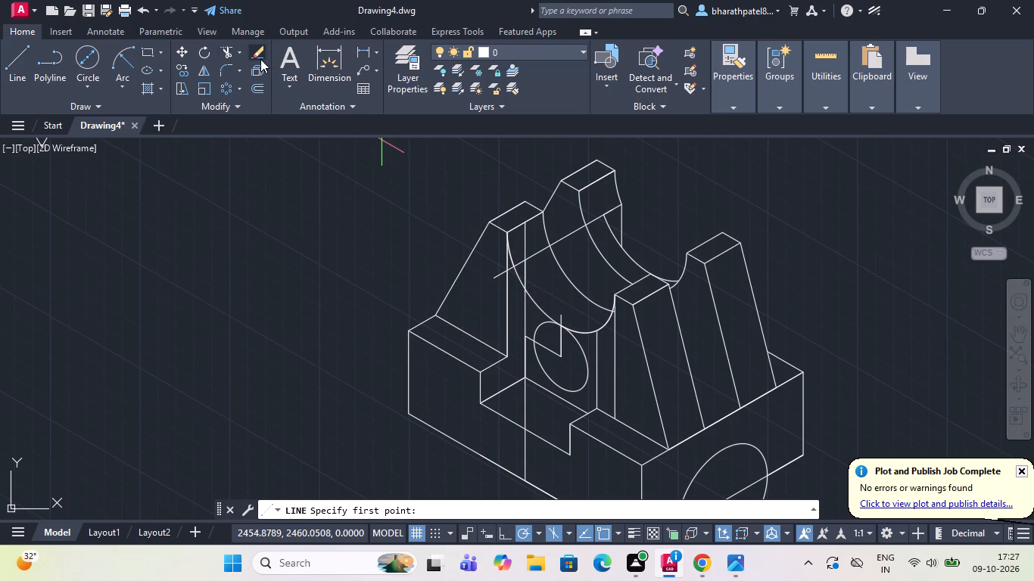
{"action": "left_click", "coordinate": [227, 57]}
{"action": "scroll", "coordinate": [528, 272], "scroll_direction": "up", "scroll_amount": 3}
{"action": "left_click_drag", "start_coordinate": [472, 203], "coordinate": [460, 231]}
{"action": "left_click_drag", "start_coordinate": [386, 247], "coordinate": [410, 303]}
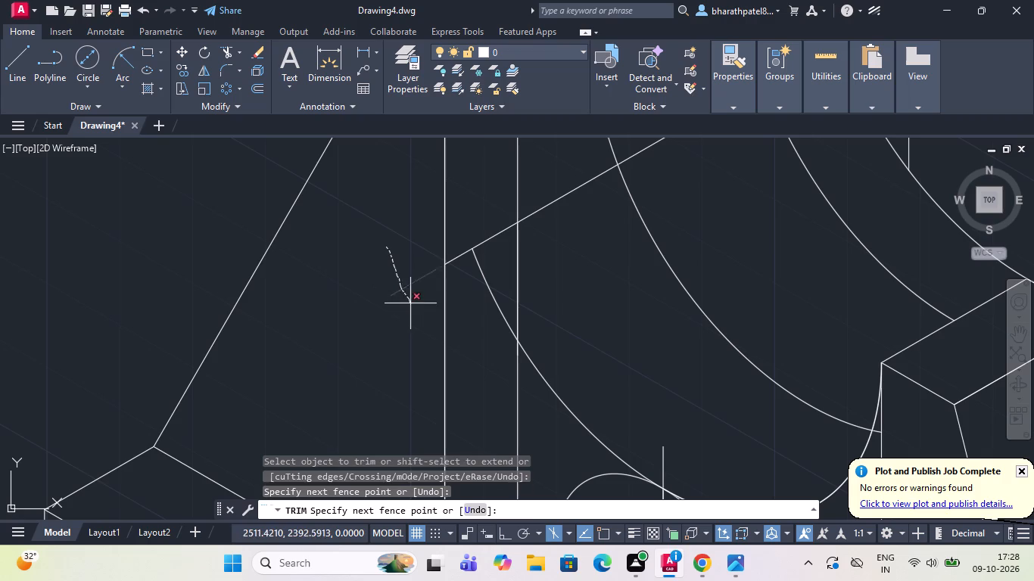
{"action": "left_click_drag", "start_coordinate": [495, 207], "coordinate": [515, 278]}
{"action": "scroll", "coordinate": [510, 274], "scroll_direction": "down", "scroll_amount": 1}
{"action": "left_click_drag", "start_coordinate": [536, 204], "coordinate": [557, 272]}
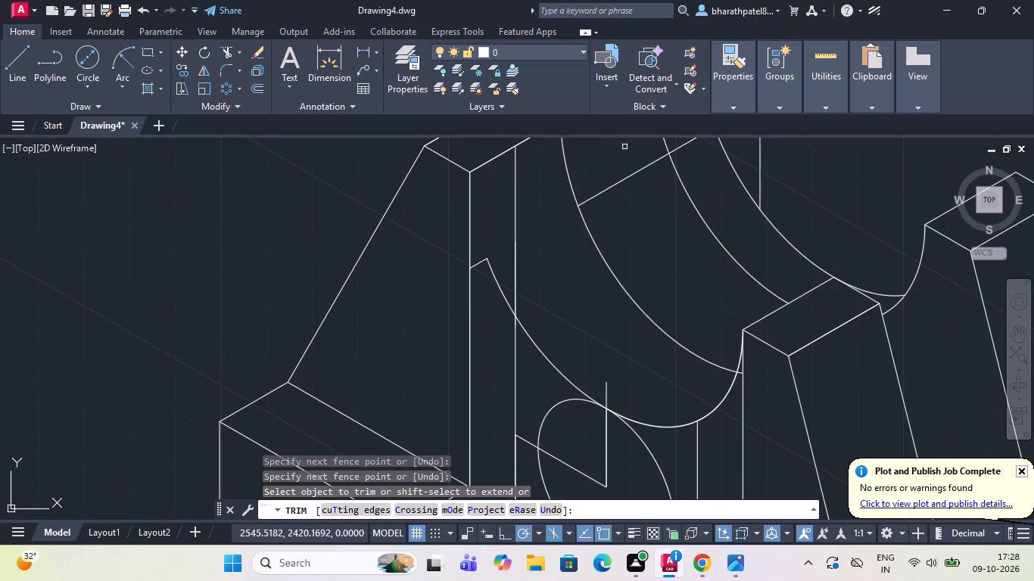
{"action": "left_click_drag", "start_coordinate": [622, 144], "coordinate": [690, 307]}
{"action": "scroll", "coordinate": [684, 273], "scroll_direction": "down", "scroll_amount": 2}
{"action": "scroll", "coordinate": [727, 204], "scroll_direction": "up", "scroll_amount": 2}
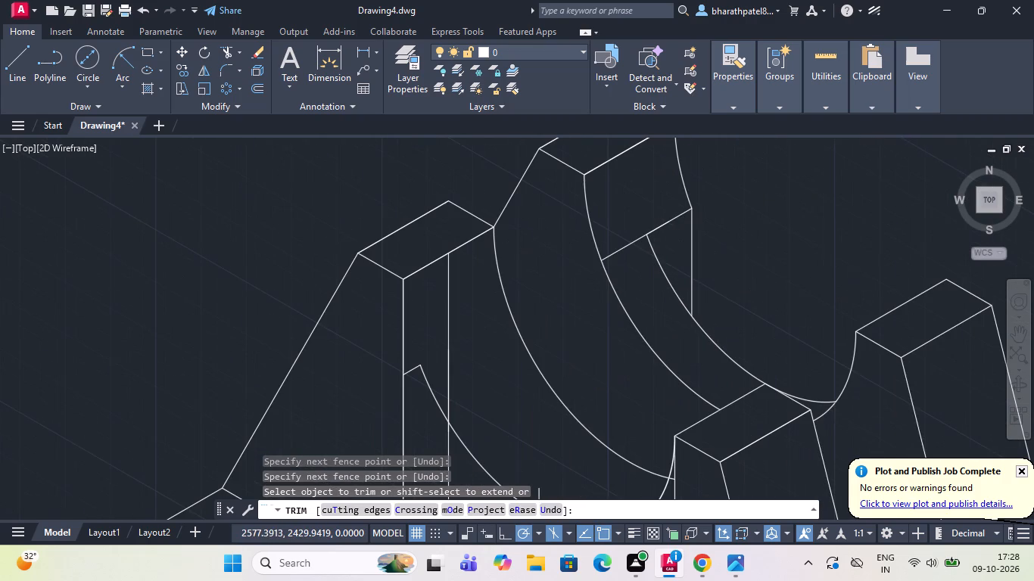
{"action": "left_click_drag", "start_coordinate": [609, 222], "coordinate": [650, 275]}
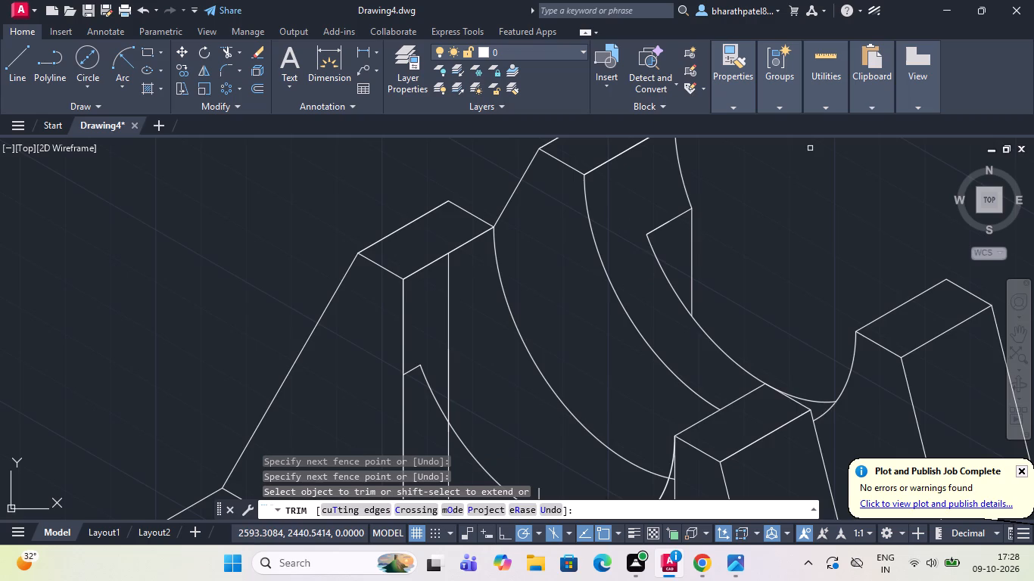
Draw a horizontal line from the front recess arc's crossing with the inner vertical line to just past the left front upright's front vertical edge.
{"action": "scroll", "coordinate": [793, 170], "scroll_direction": "down", "scroll_amount": 2}
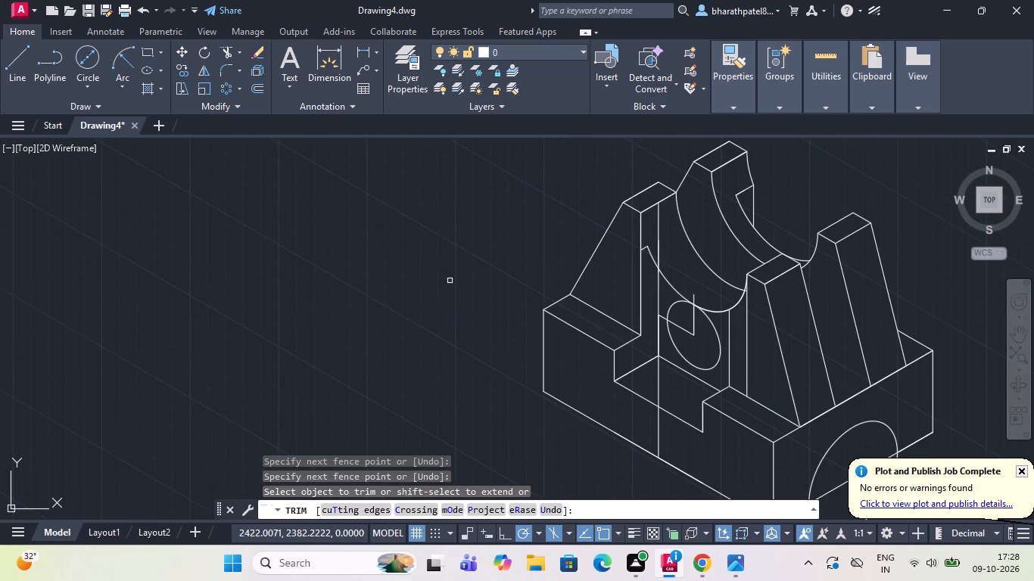
{"action": "scroll", "coordinate": [450, 281], "scroll_direction": "down", "scroll_amount": 1}
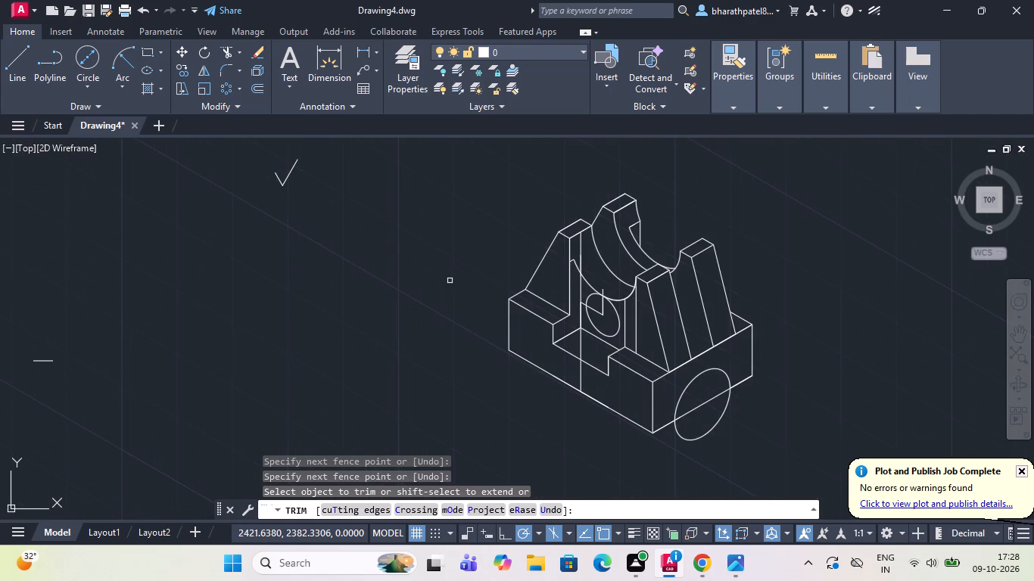
{"action": "scroll", "coordinate": [596, 346], "scroll_direction": "up", "scroll_amount": 1}
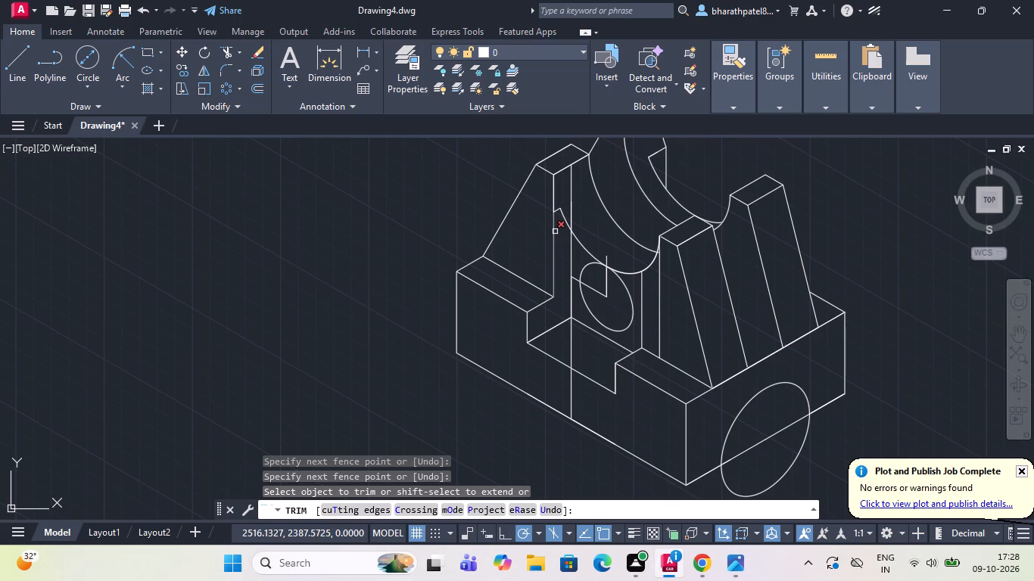
{"action": "left_click", "coordinate": [8, 57]}
{"action": "scroll", "coordinate": [567, 238], "scroll_direction": "up", "scroll_amount": 3}
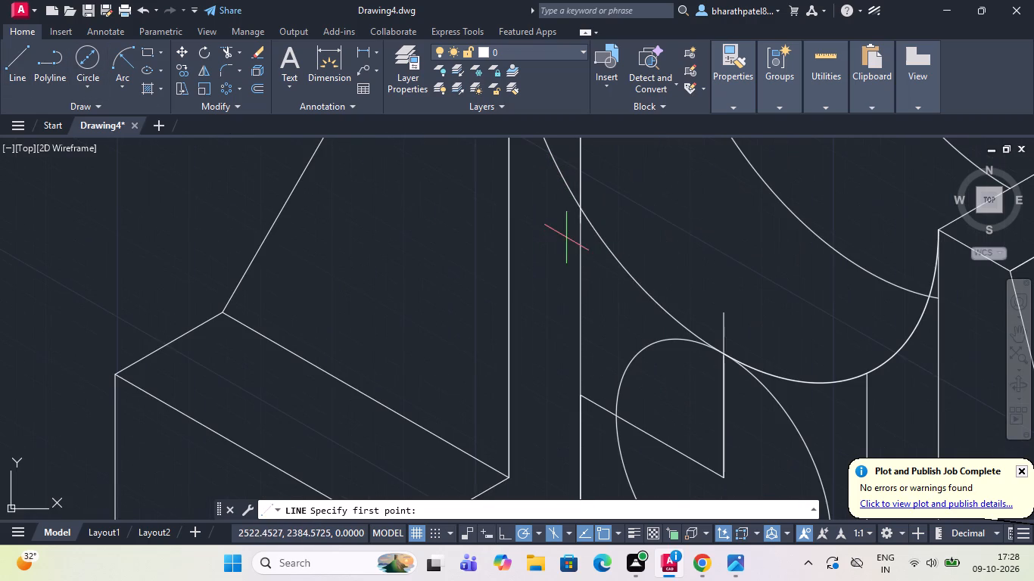
{"action": "left_click", "coordinate": [579, 210]}
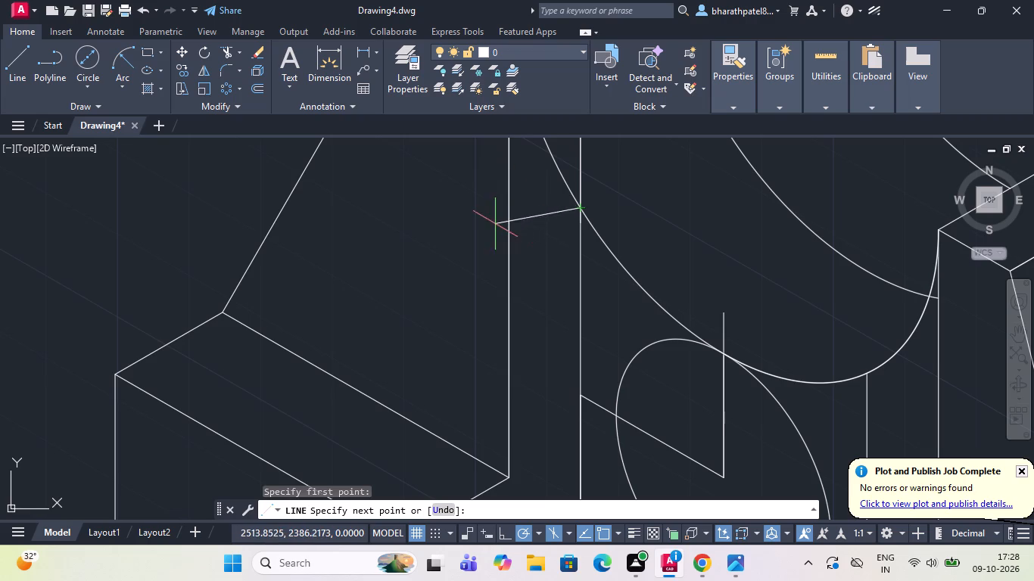
{"action": "left_click", "coordinate": [487, 207]}
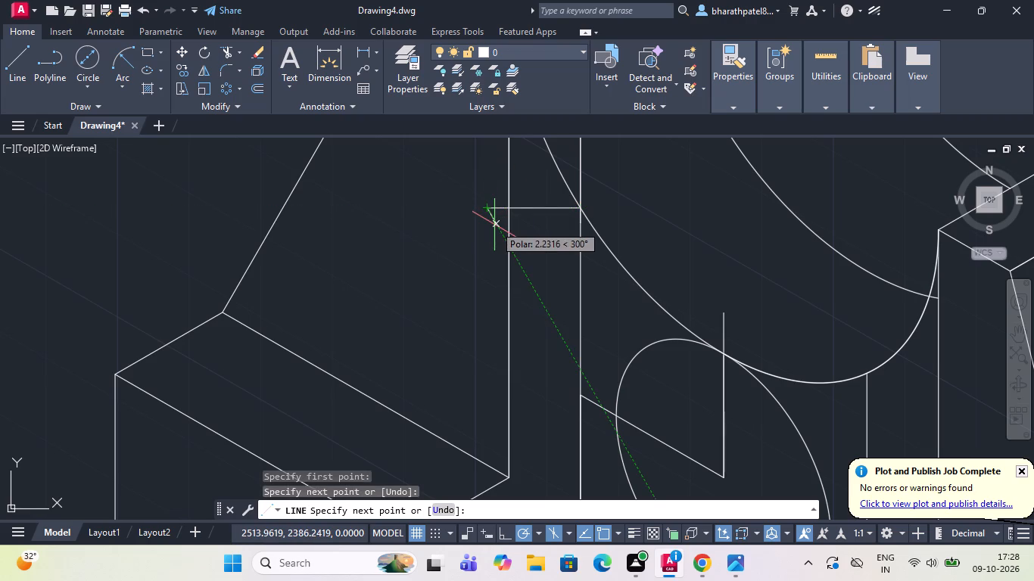
{"action": "key", "text": "Escape"}
Trim the horizontal line's end that extends past the left front upright's front vertical edge.
{"action": "left_click_drag", "start_coordinate": [226, 54], "coordinate": [237, 61]}
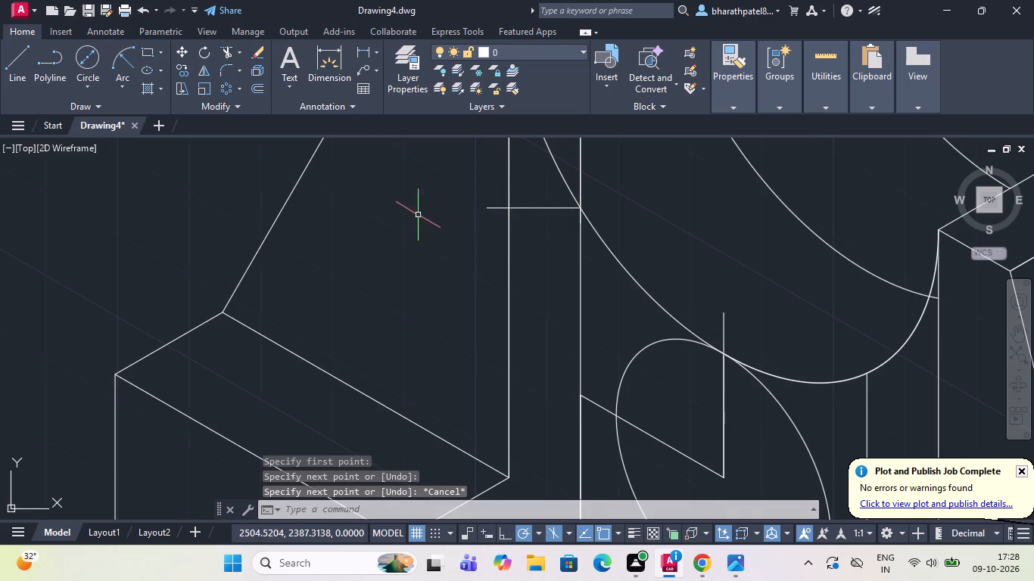
{"action": "left_click_drag", "start_coordinate": [494, 199], "coordinate": [494, 231]}
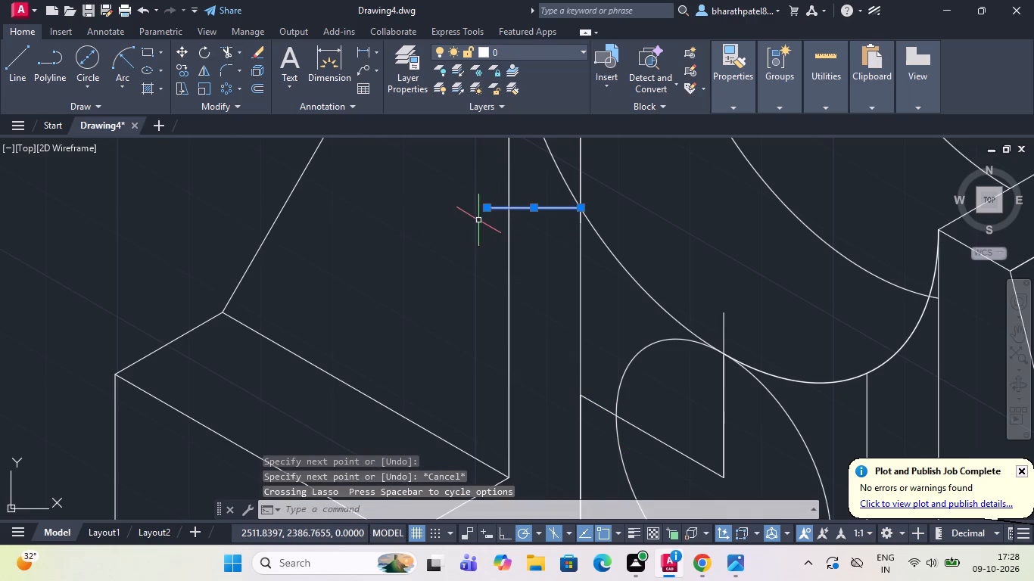
{"action": "key", "text": "Escape"}
{"action": "left_click_drag", "start_coordinate": [225, 45], "coordinate": [230, 52]}
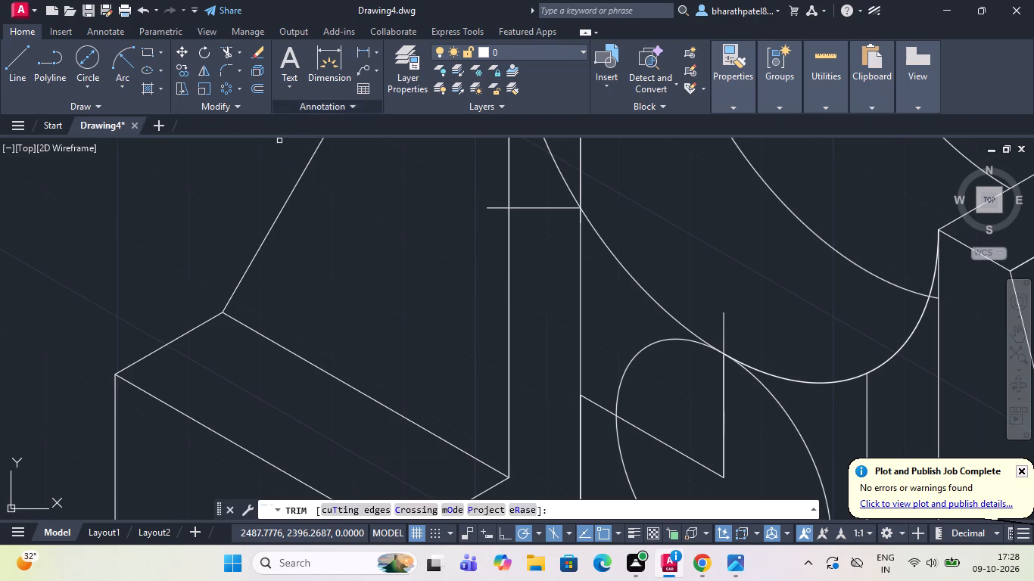
{"action": "left_click_drag", "start_coordinate": [478, 178], "coordinate": [495, 225]}
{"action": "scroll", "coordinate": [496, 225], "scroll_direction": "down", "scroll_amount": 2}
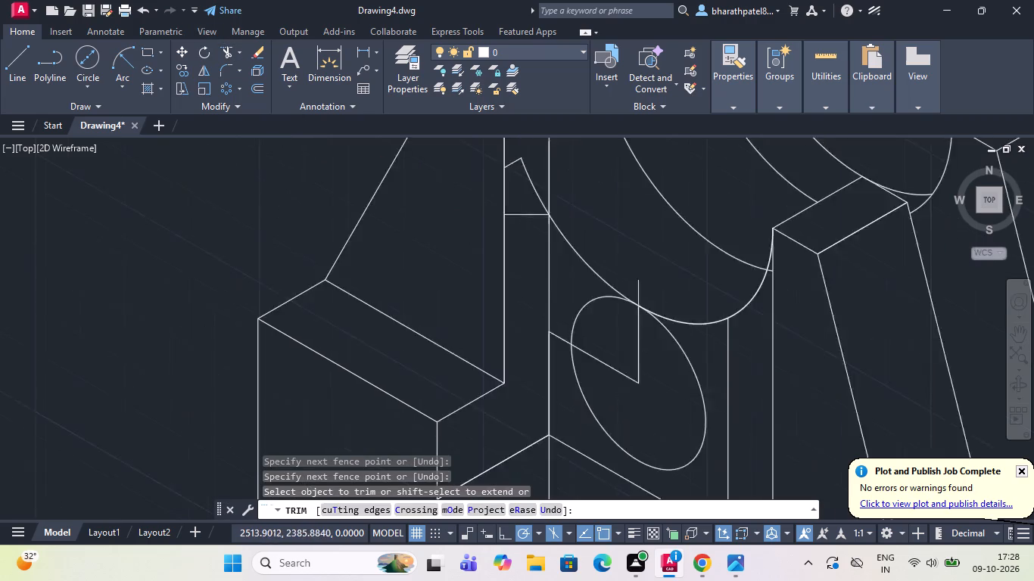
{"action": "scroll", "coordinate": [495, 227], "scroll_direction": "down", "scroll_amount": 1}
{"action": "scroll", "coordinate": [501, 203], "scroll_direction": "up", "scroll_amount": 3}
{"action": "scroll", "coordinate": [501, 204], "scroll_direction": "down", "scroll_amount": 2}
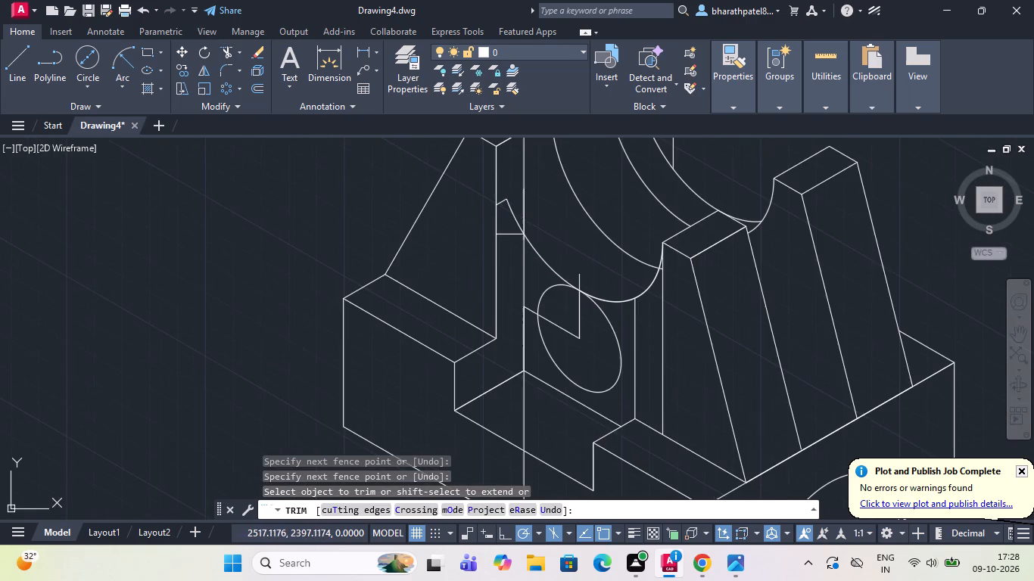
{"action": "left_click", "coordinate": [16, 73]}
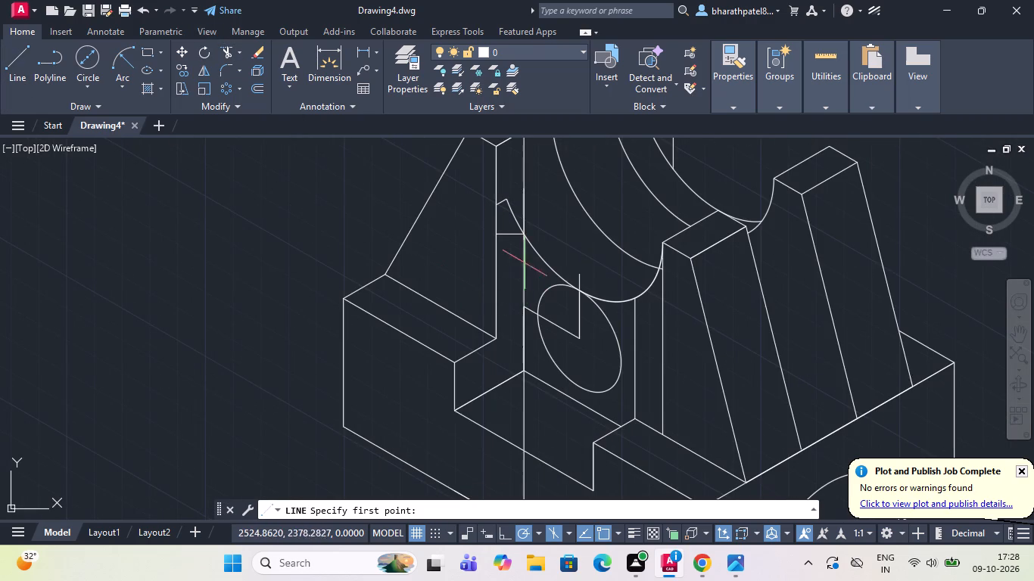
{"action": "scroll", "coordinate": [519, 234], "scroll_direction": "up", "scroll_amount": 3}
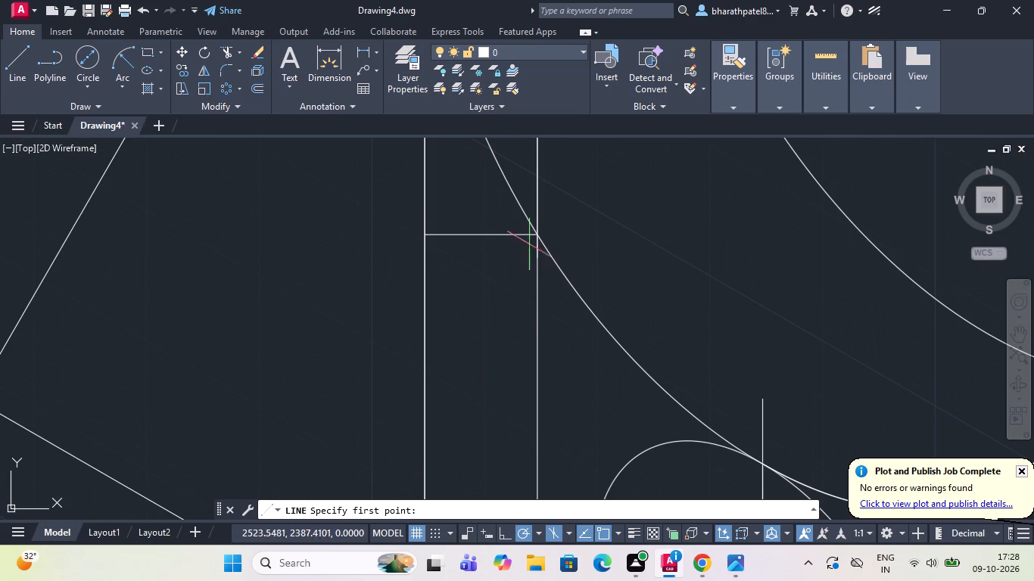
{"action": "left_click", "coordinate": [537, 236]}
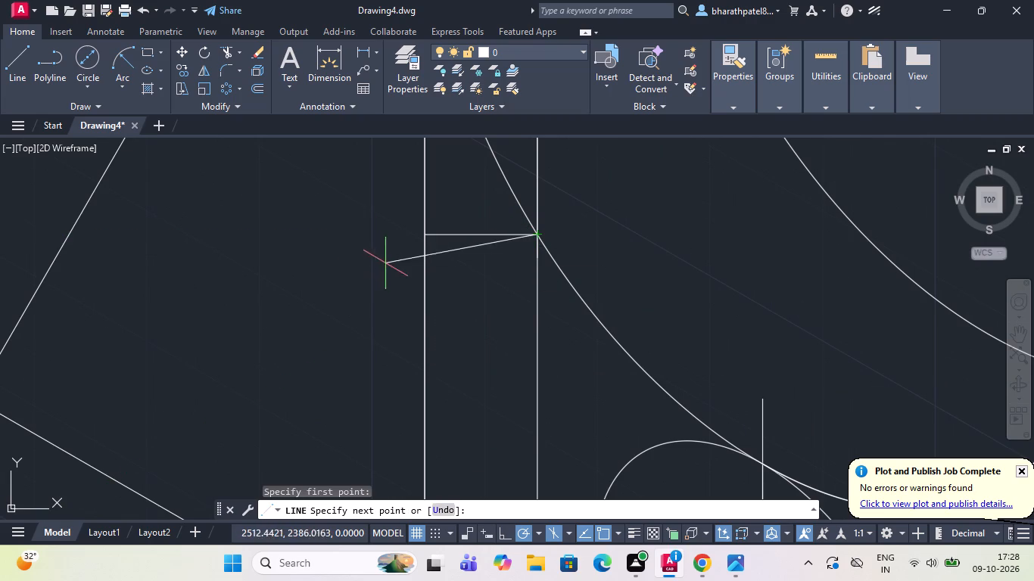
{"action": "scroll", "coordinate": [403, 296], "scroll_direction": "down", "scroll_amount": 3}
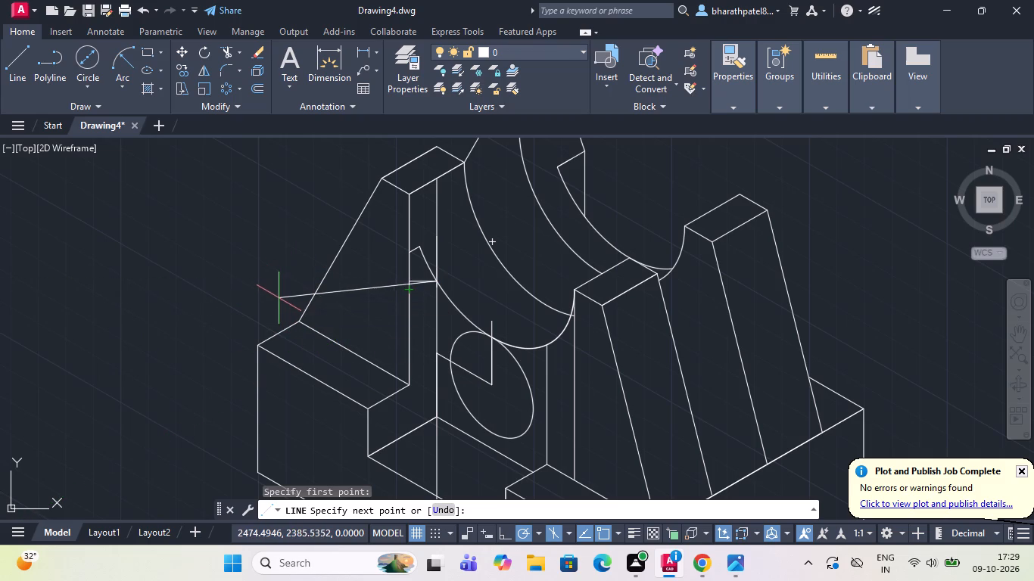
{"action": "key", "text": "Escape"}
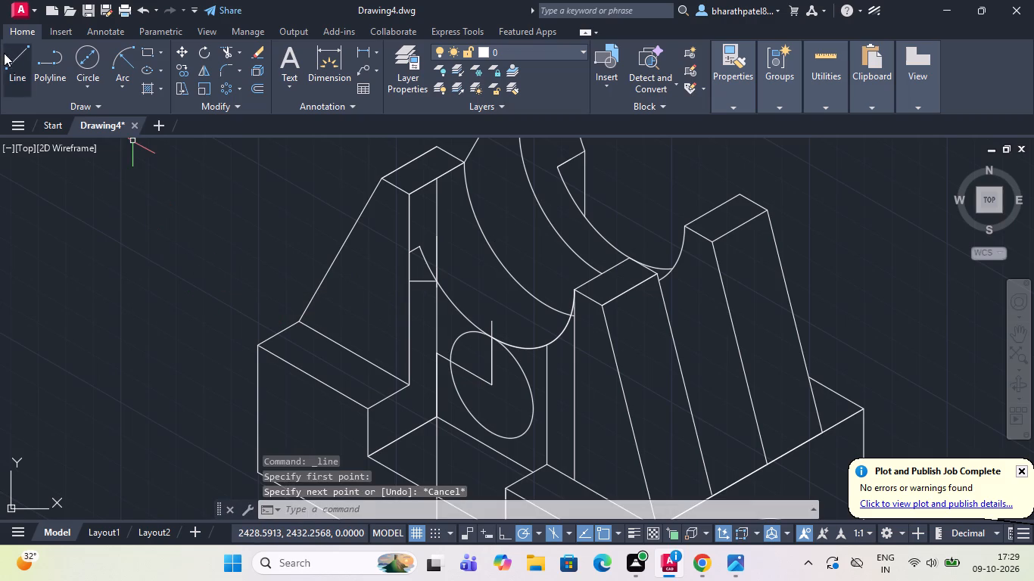
Draw a slanted line from the left front upright's front vertical edge, just below the horizontal line, to the recess arc's crossing with the inner vertical line.
{"action": "left_click", "coordinate": [8, 60]}
{"action": "scroll", "coordinate": [459, 328], "scroll_direction": "up", "scroll_amount": 3}
{"action": "scroll", "coordinate": [388, 281], "scroll_direction": "down", "scroll_amount": 2}
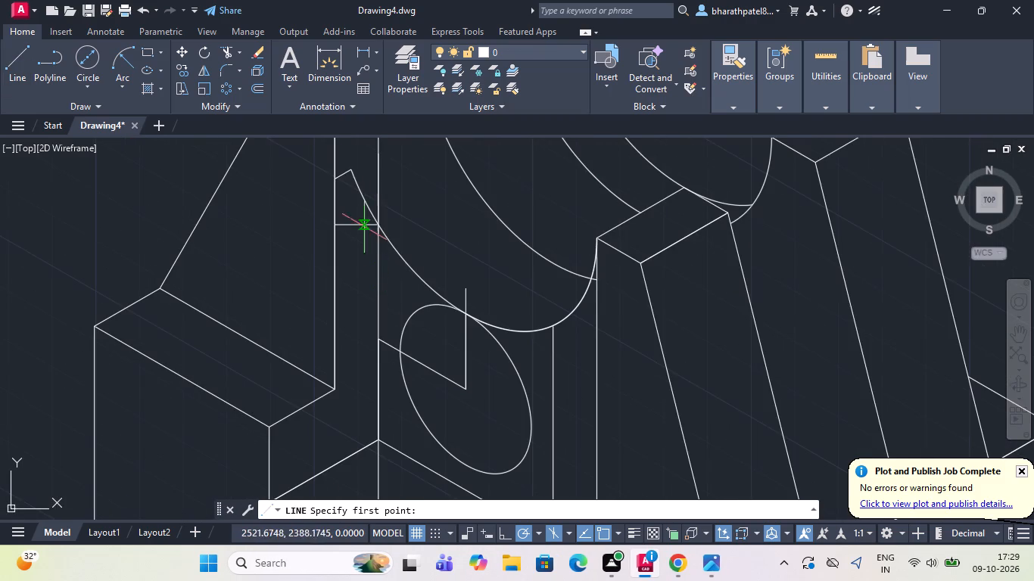
{"action": "scroll", "coordinate": [335, 172], "scroll_direction": "up", "scroll_amount": 2}
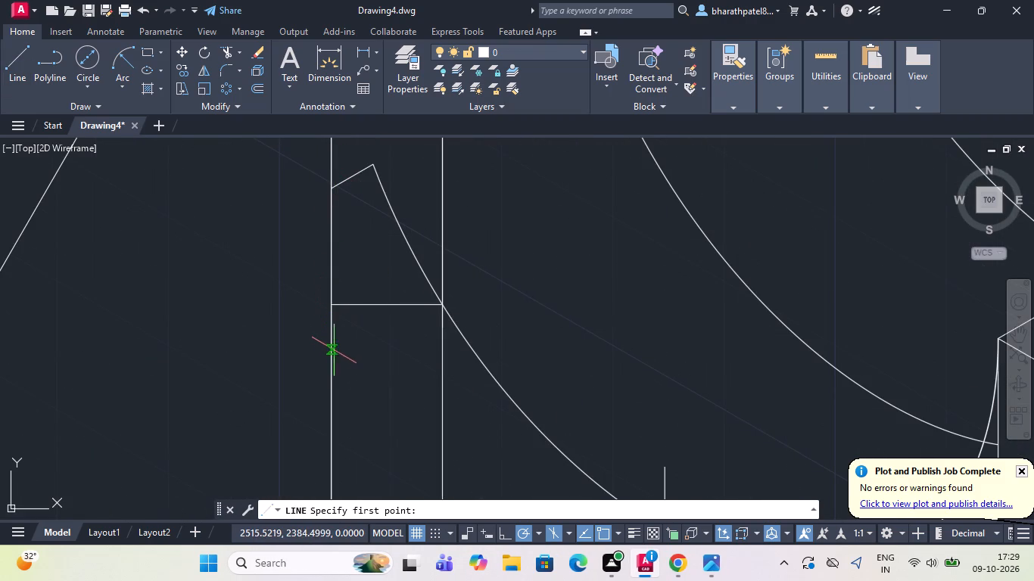
{"action": "double_click", "coordinate": [332, 334]}
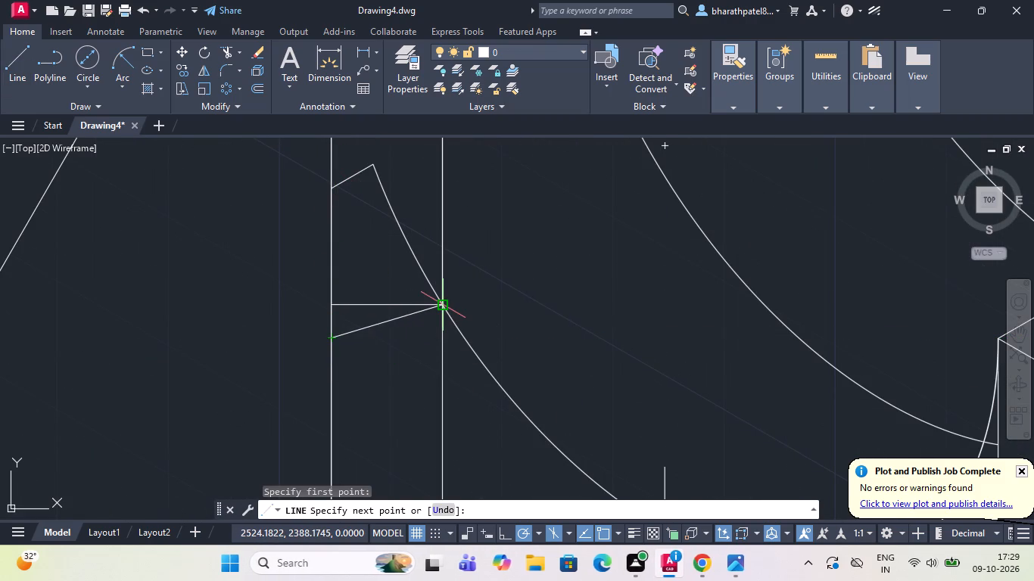
{"action": "left_click", "coordinate": [446, 309]}
{"action": "key", "text": "Escape"}
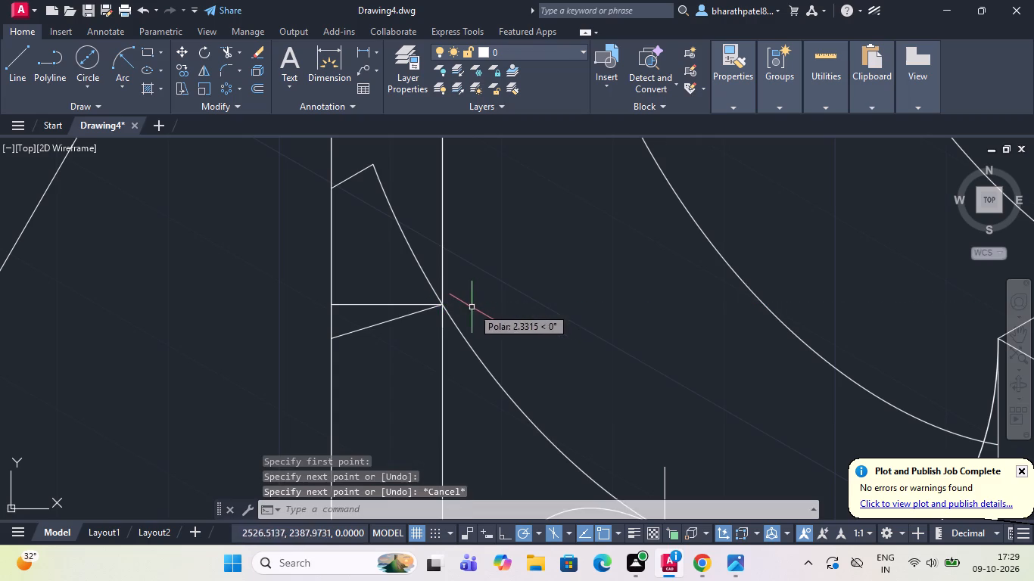
Delete the short horizontal line above the new slanted line on the left front upright.
{"action": "left_click", "coordinate": [376, 305]}
{"action": "key", "text": "Delete"}
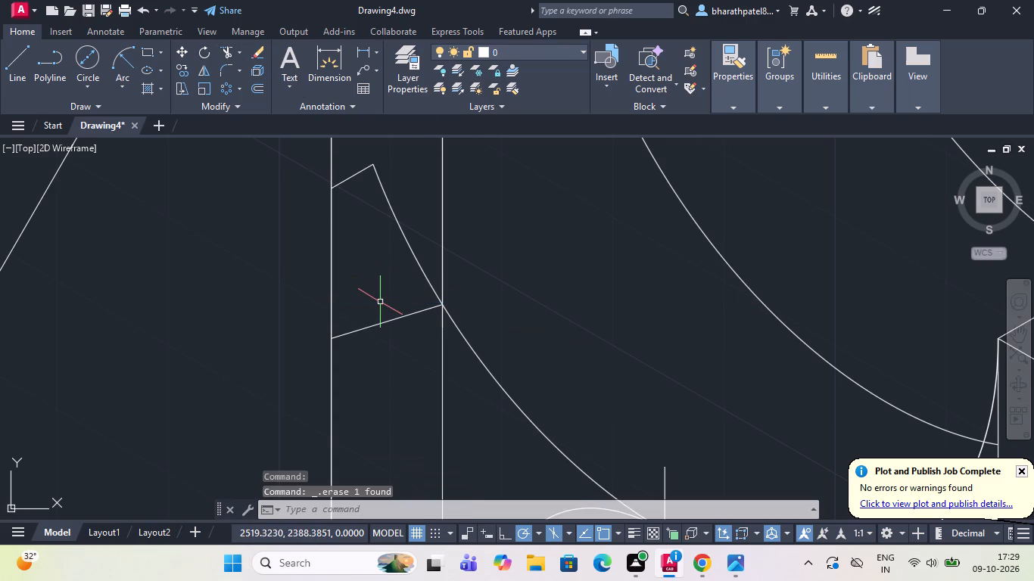
Draw a line across the front recess joining the midpoints of the two front uprights' facing top edges.
{"action": "scroll", "coordinate": [386, 300], "scroll_direction": "down", "scroll_amount": 4}
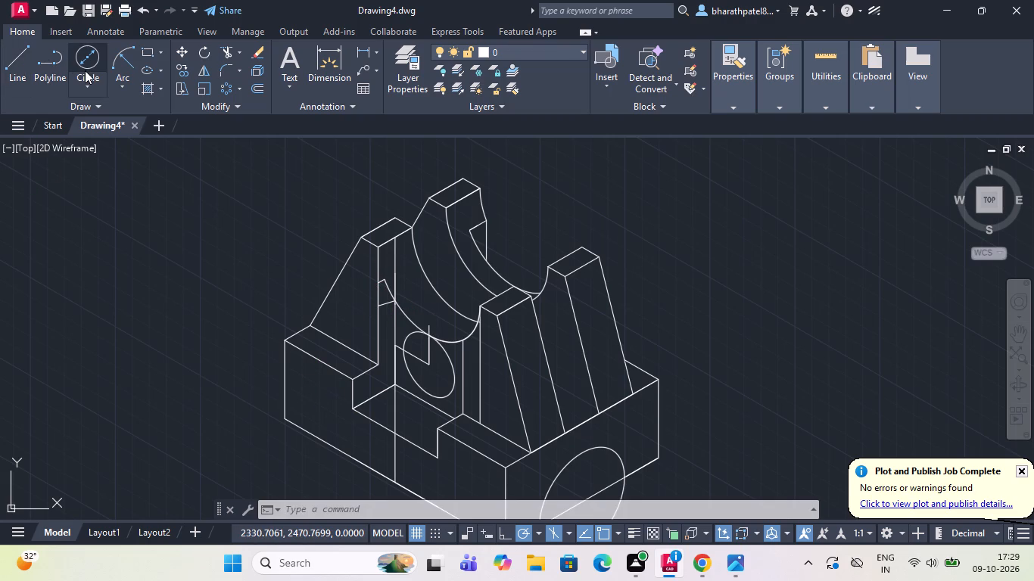
{"action": "left_click", "coordinate": [16, 71]}
{"action": "left_click", "coordinate": [395, 238]}
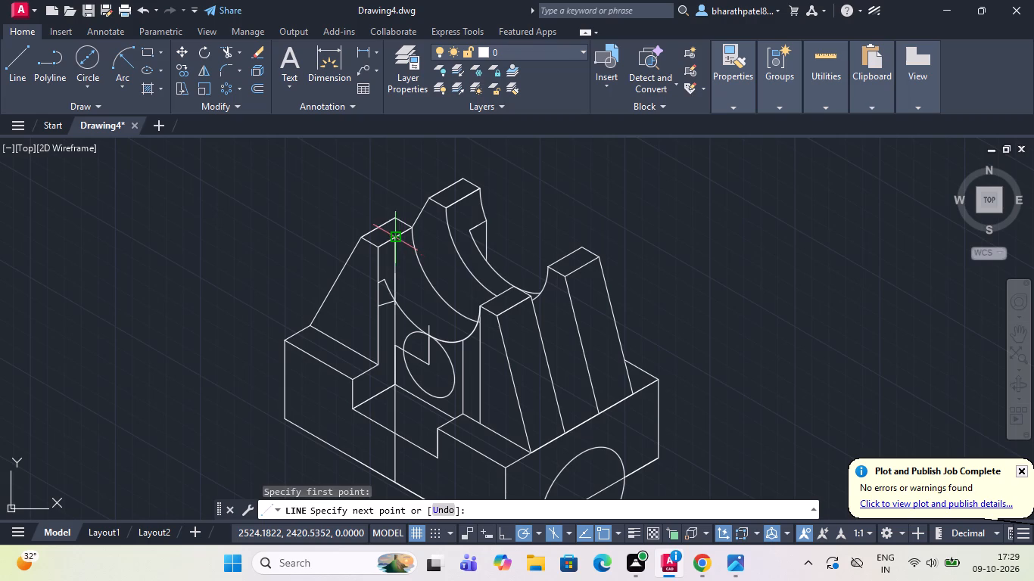
{"action": "left_click", "coordinate": [496, 295]}
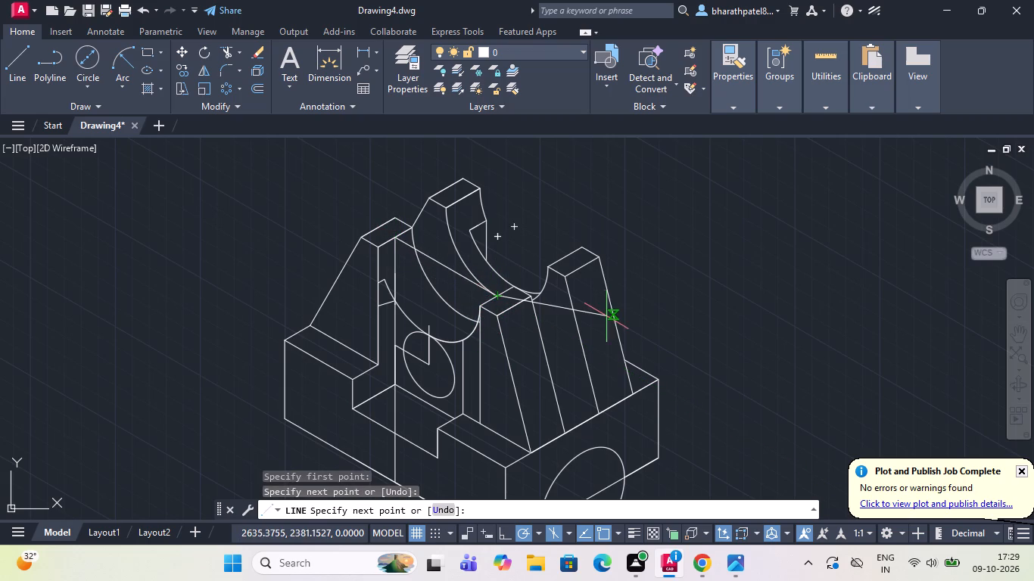
{"action": "key", "text": "Escape"}
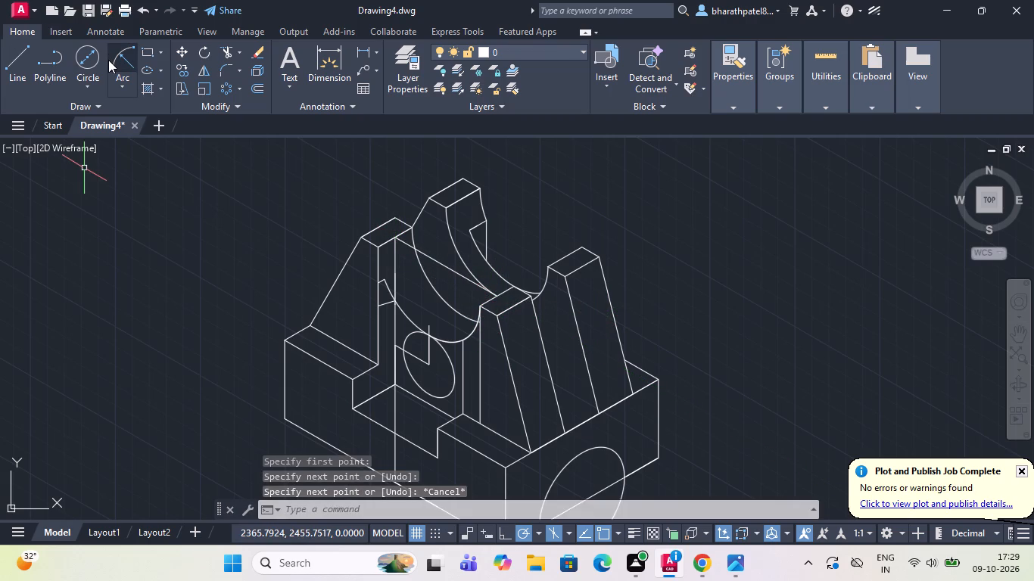
Draw an isocircle of radius 30 centred on the midpoint of the line joining the two front uprights.
{"action": "key", "text": "e"}
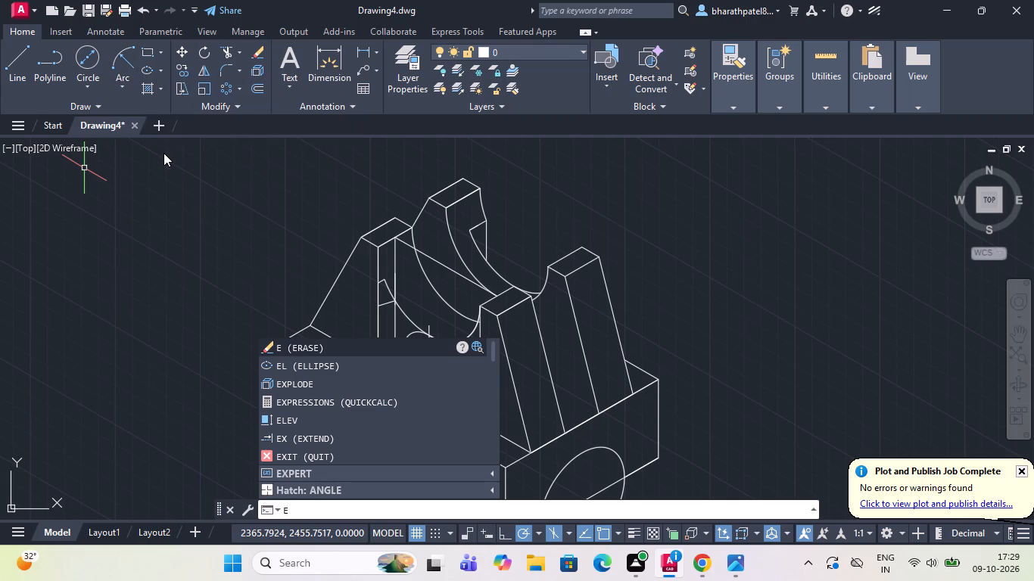
{"action": "type", "text": "ll"}
{"action": "key", "text": "Return"}
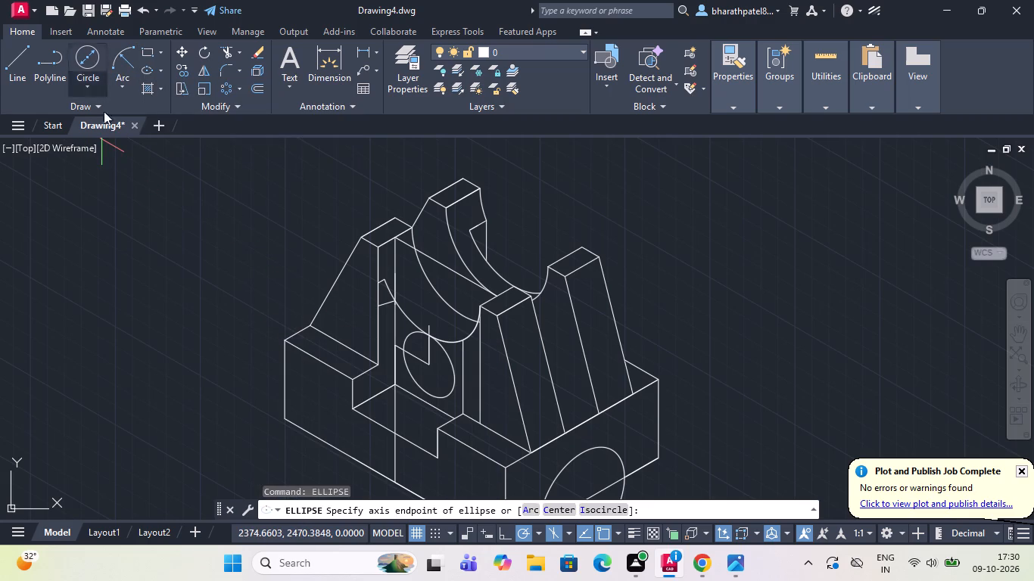
{"action": "left_click", "coordinate": [618, 507]}
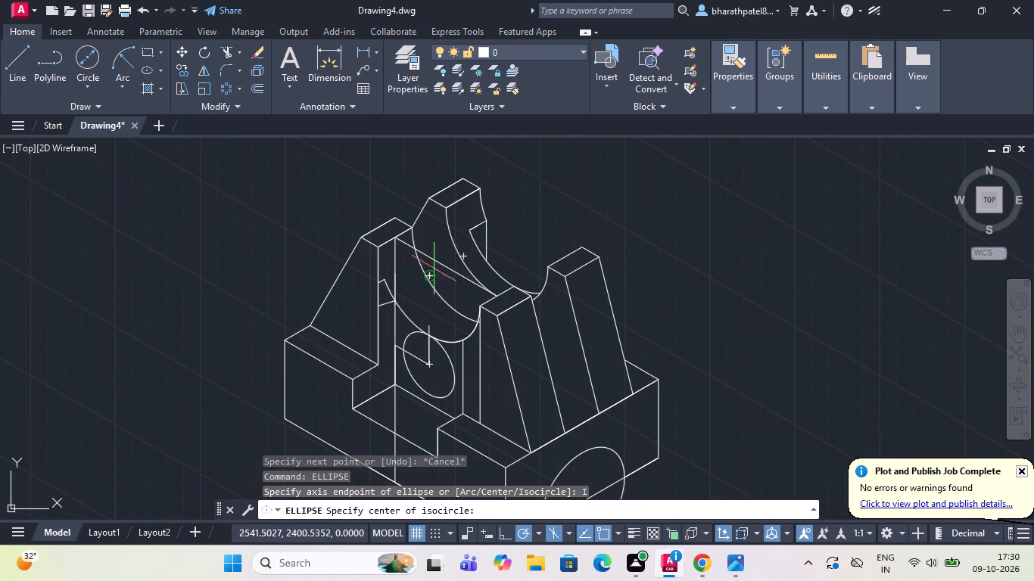
{"action": "double_click", "coordinate": [444, 265]}
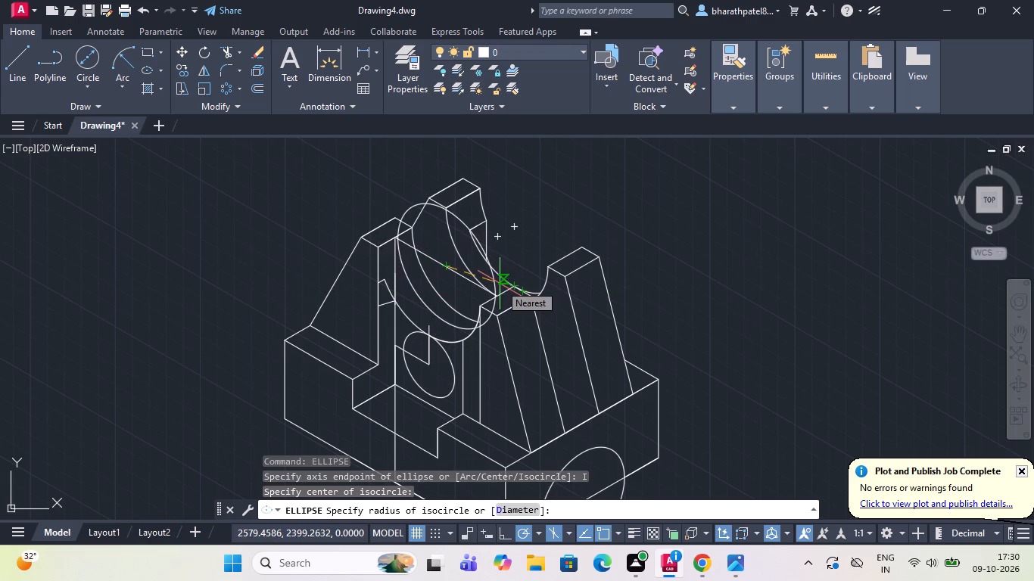
{"action": "type", "text": "30"}
{"action": "key", "text": "Return"}
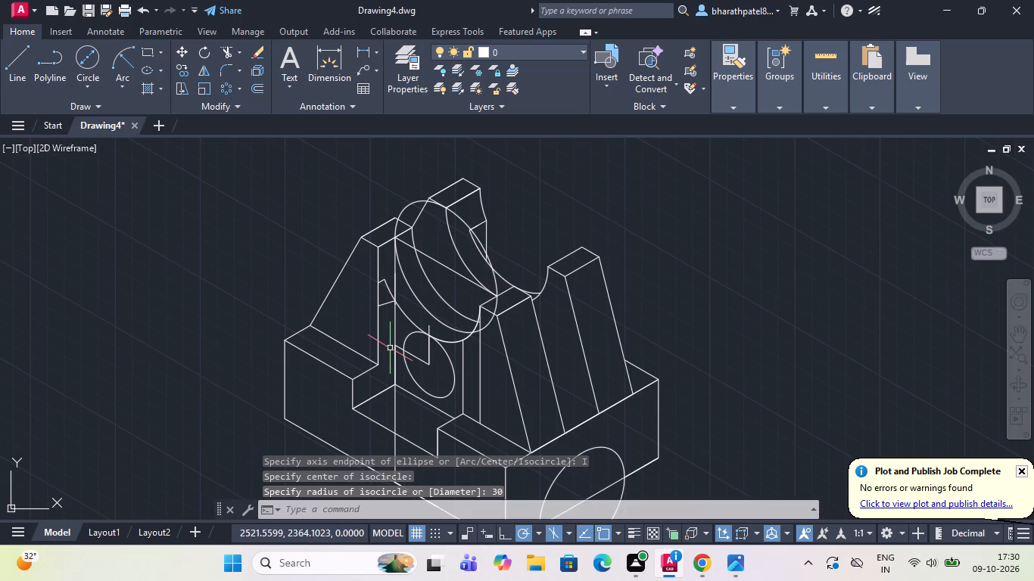
Draw a line about 68 long at 210° from the rear recess arc's upper end at the notch onto the left front upright's face.
{"action": "left_click", "coordinate": [3, 57]}
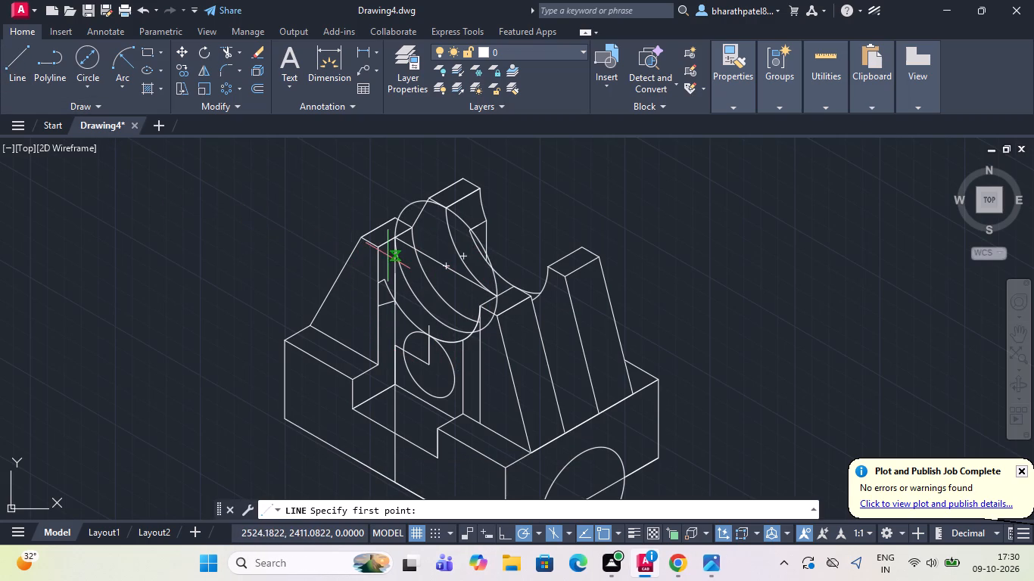
{"action": "scroll", "coordinate": [385, 256], "scroll_direction": "up", "scroll_amount": 2}
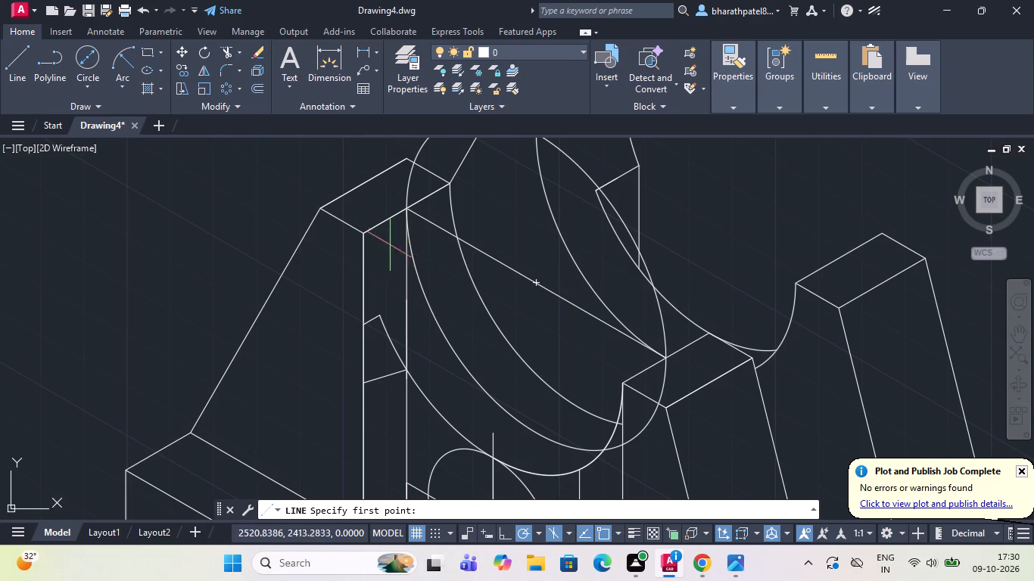
{"action": "scroll", "coordinate": [388, 250], "scroll_direction": "down", "scroll_amount": 1}
{"action": "left_click", "coordinate": [11, 64]}
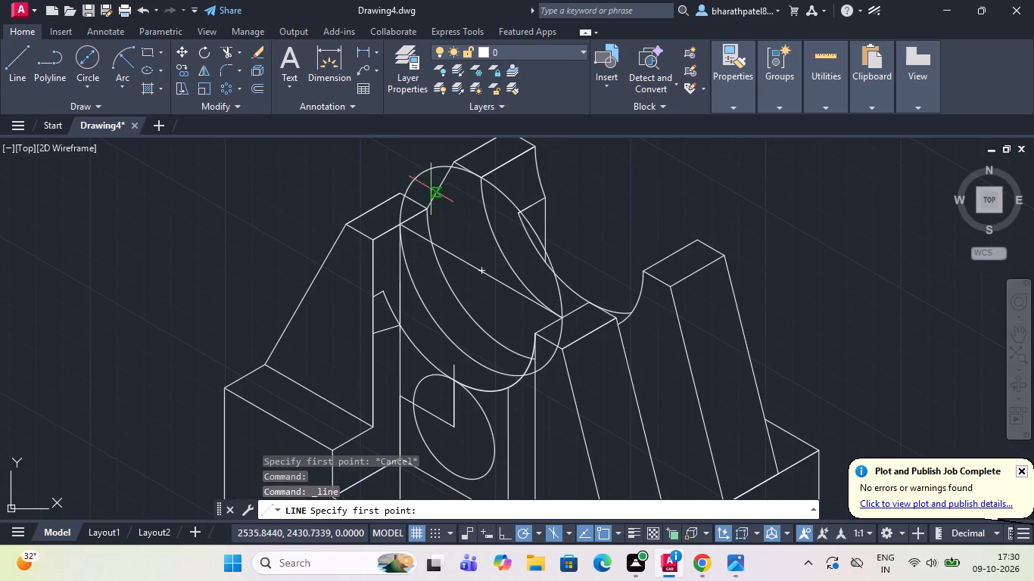
{"action": "scroll", "coordinate": [534, 209], "scroll_direction": "up", "scroll_amount": 2}
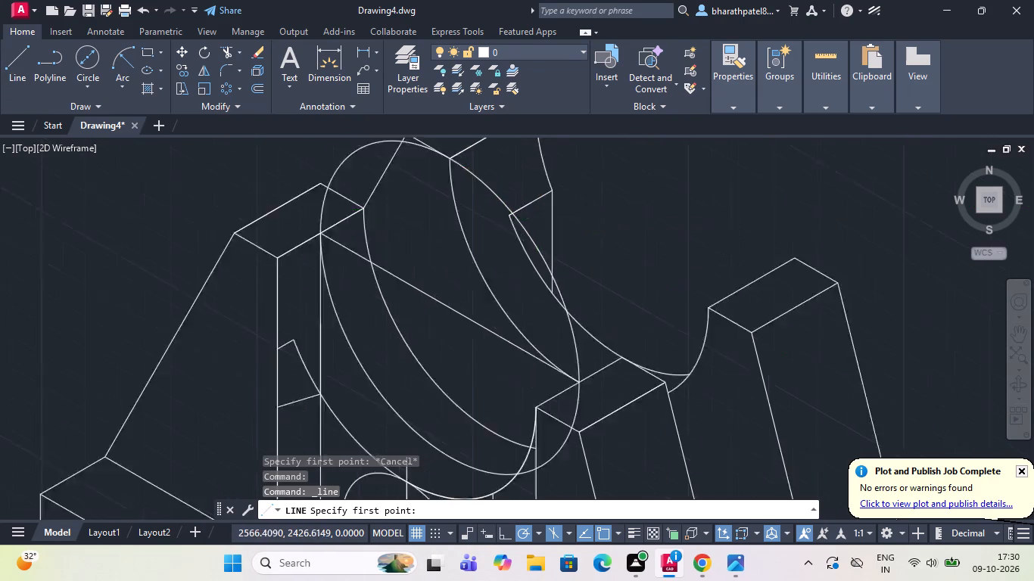
{"action": "scroll", "coordinate": [534, 209], "scroll_direction": "up", "scroll_amount": 1}
{"action": "left_click", "coordinate": [473, 222]}
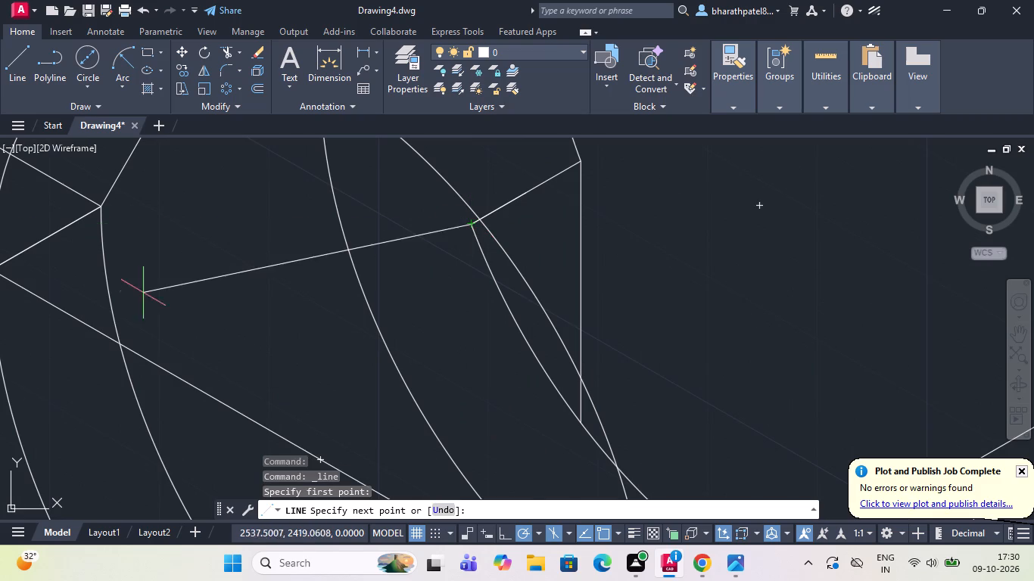
{"action": "scroll", "coordinate": [130, 298], "scroll_direction": "down", "scroll_amount": 3}
{"action": "scroll", "coordinate": [263, 266], "scroll_direction": "down", "scroll_amount": 2}
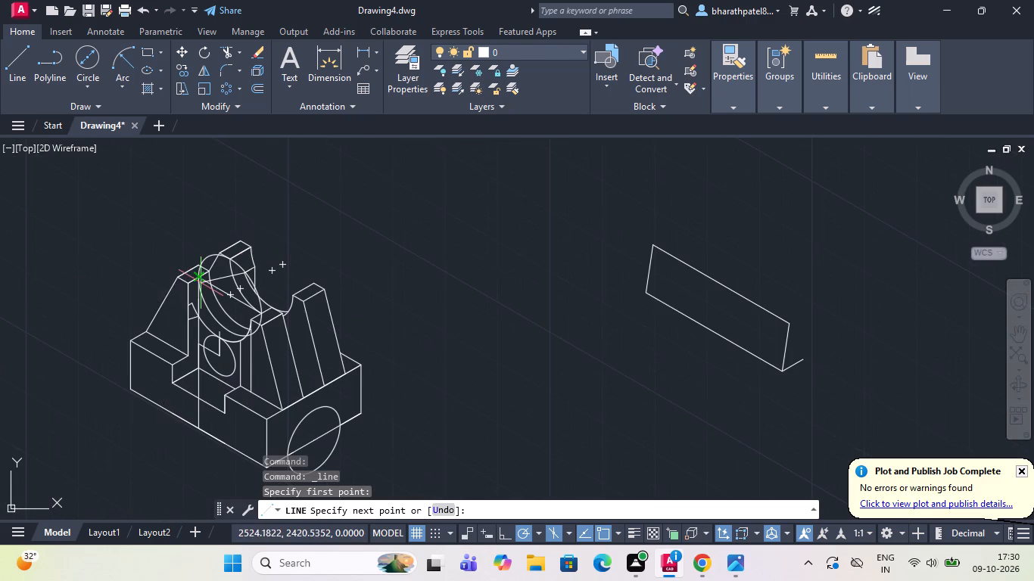
{"action": "scroll", "coordinate": [171, 305], "scroll_direction": "up", "scroll_amount": 3}
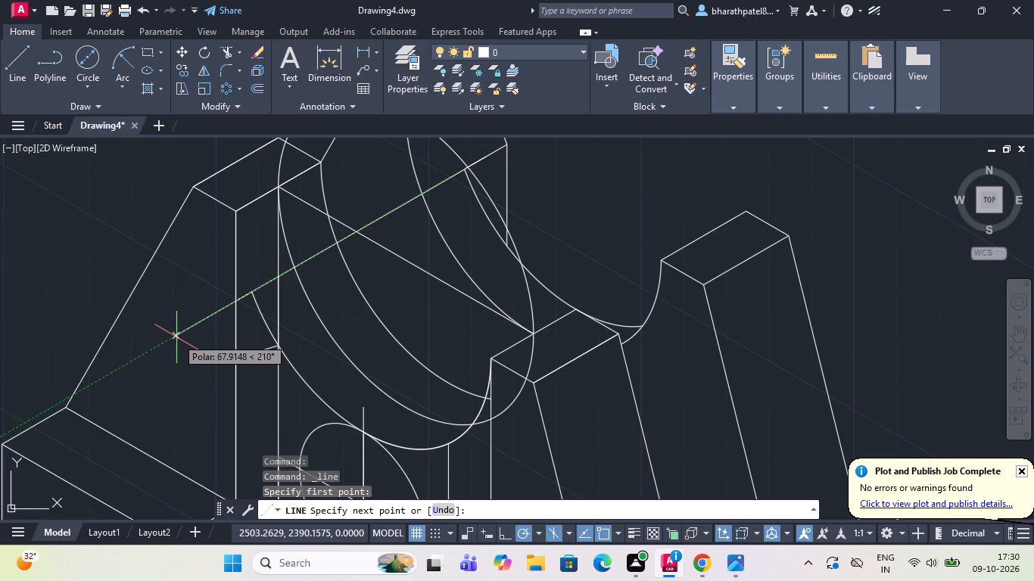
{"action": "left_click", "coordinate": [176, 337]}
{"action": "scroll", "coordinate": [176, 337], "scroll_direction": "down", "scroll_amount": 2}
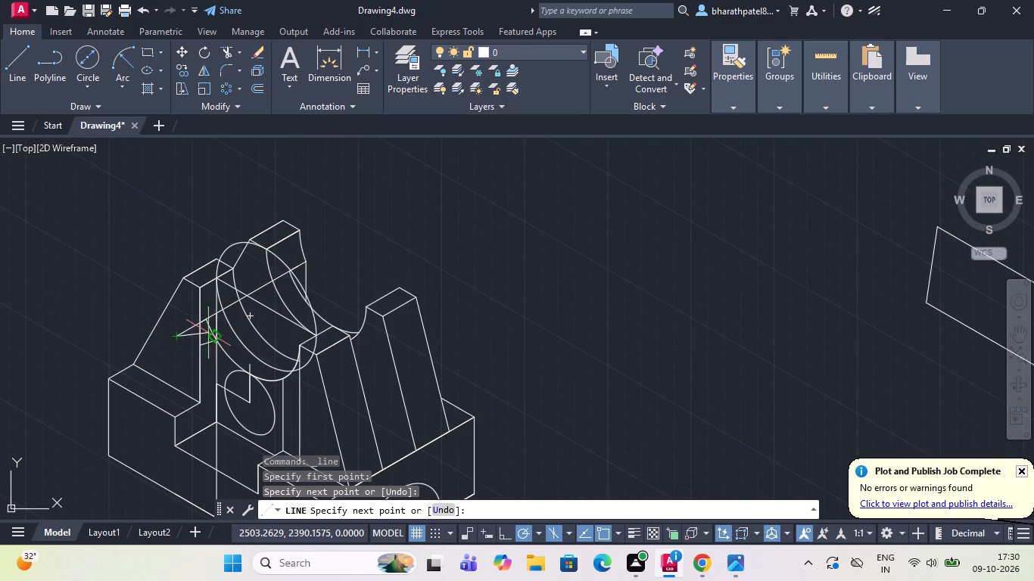
{"action": "key", "text": "Escape"}
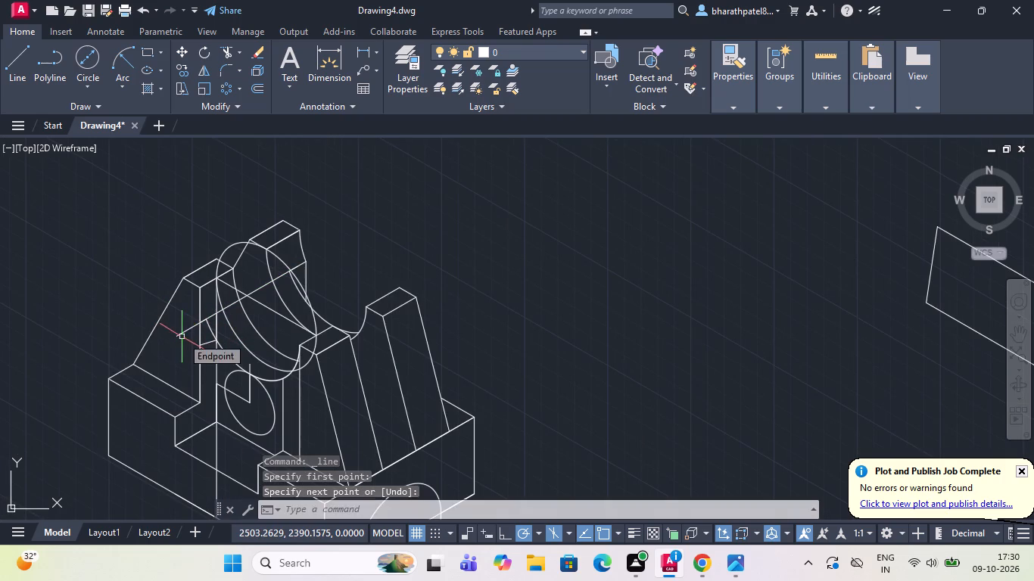
Trim the isocircle's upper part from the left front upright's top face across to below the rear upright's notch edge.
{"action": "scroll", "coordinate": [223, 256], "scroll_direction": "up", "scroll_amount": 2}
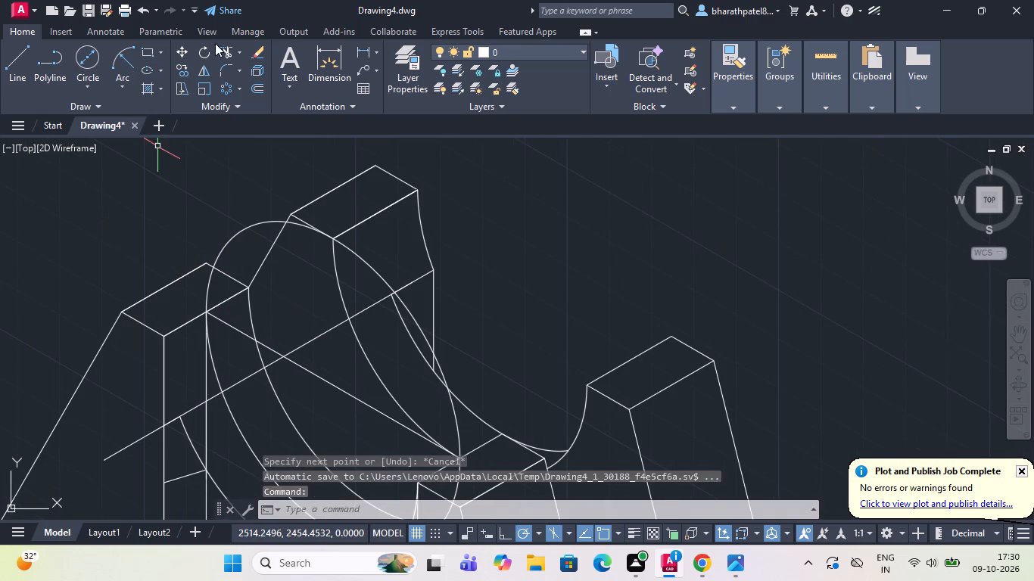
{"action": "left_click", "coordinate": [223, 51]}
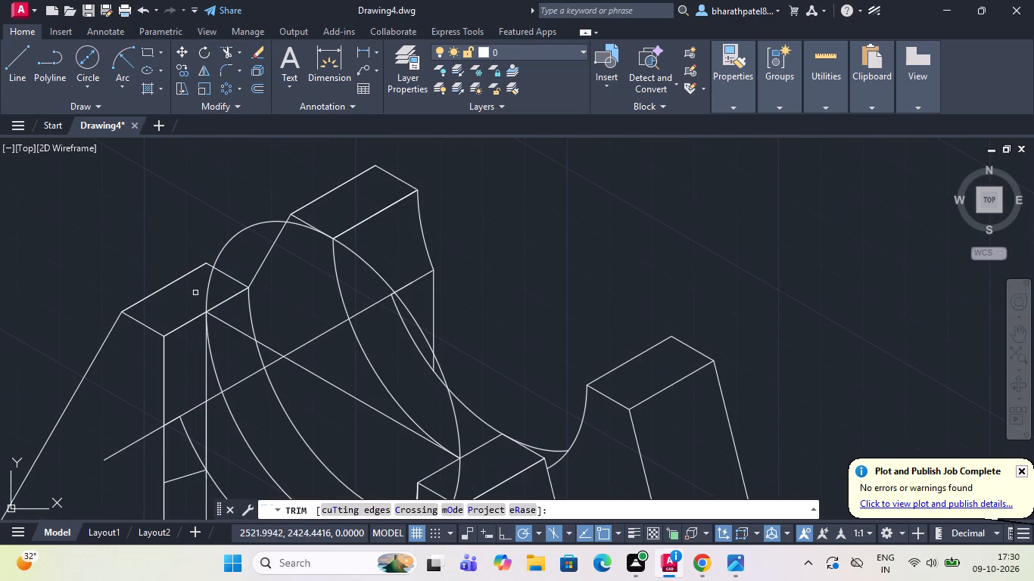
{"action": "left_click", "coordinate": [208, 299]}
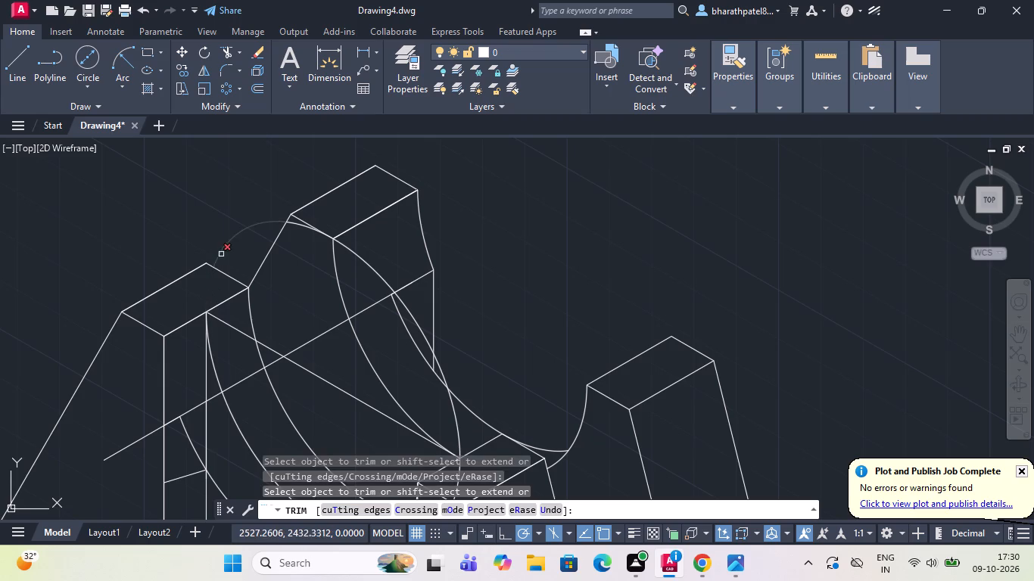
{"action": "left_click", "coordinate": [221, 252]}
{"action": "left_click", "coordinate": [294, 222]}
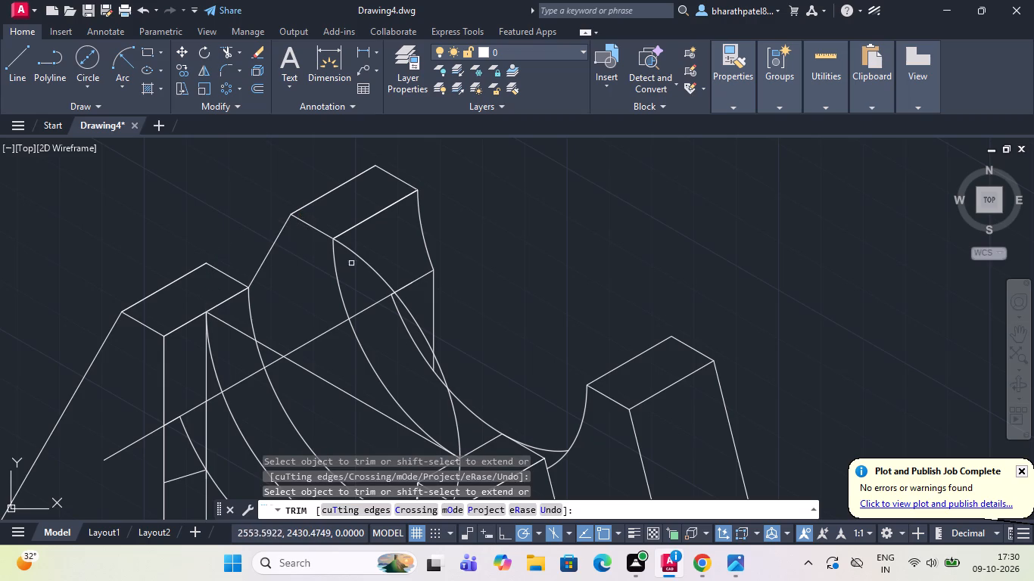
{"action": "left_click_drag", "start_coordinate": [372, 260], "coordinate": [349, 281]}
{"action": "left_click", "coordinate": [413, 311]}
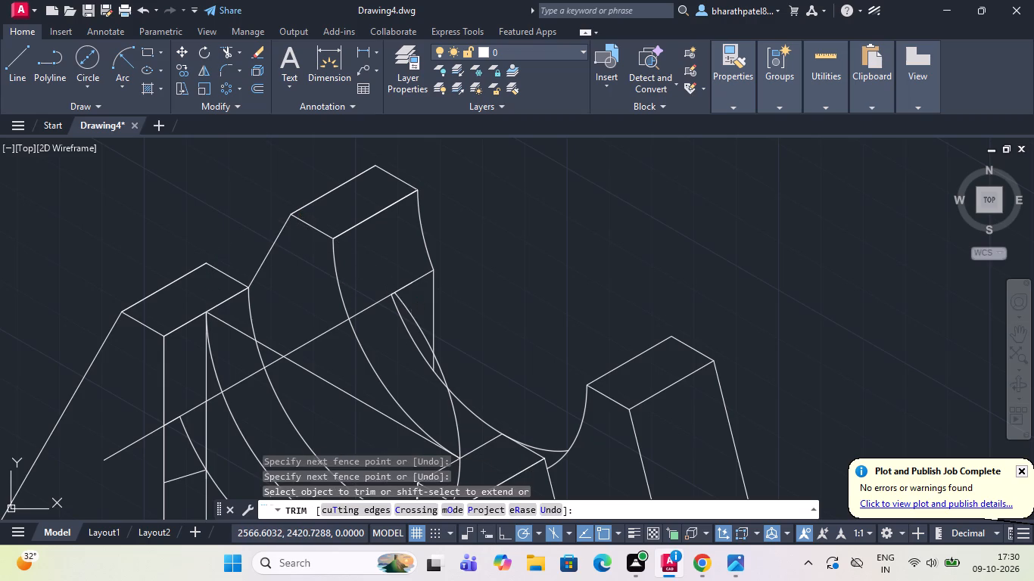
{"action": "left_click", "coordinate": [409, 315]}
Trim the isocircle's remaining parts over the rear recess and the right front upright, keeping only the lower arc between the front uprights.
{"action": "scroll", "coordinate": [409, 304], "scroll_direction": "down", "scroll_amount": 2}
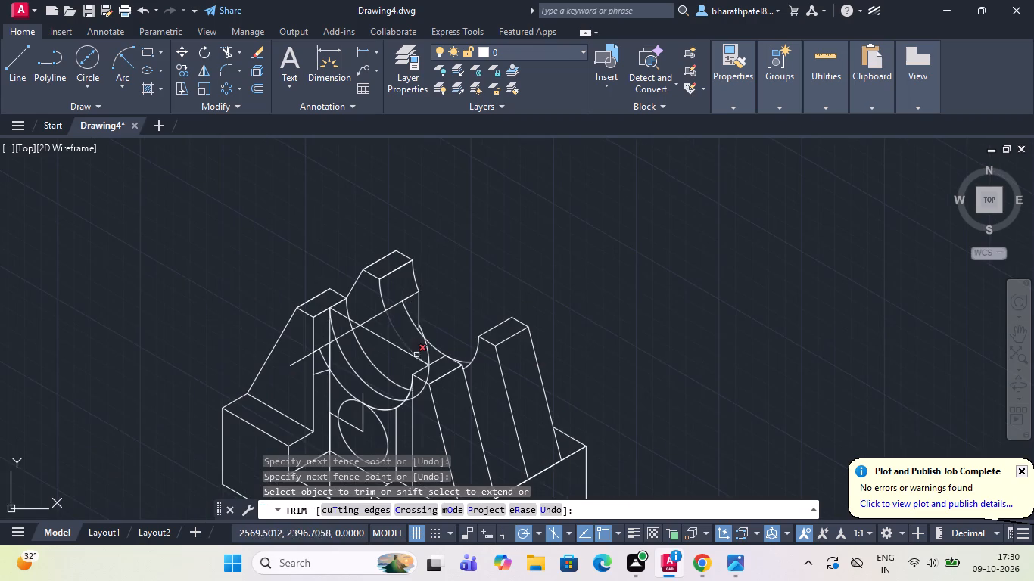
{"action": "scroll", "coordinate": [416, 355], "scroll_direction": "up", "scroll_amount": 3}
{"action": "left_click", "coordinate": [434, 262]}
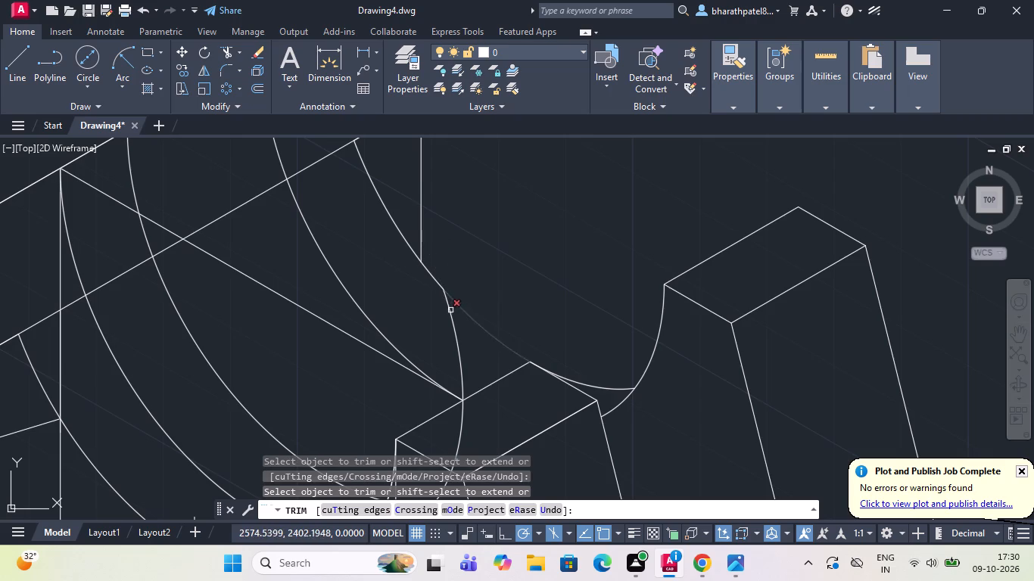
{"action": "left_click", "coordinate": [448, 315]}
{"action": "scroll", "coordinate": [446, 315], "scroll_direction": "down", "scroll_amount": 2}
{"action": "scroll", "coordinate": [447, 377], "scroll_direction": "up", "scroll_amount": 2}
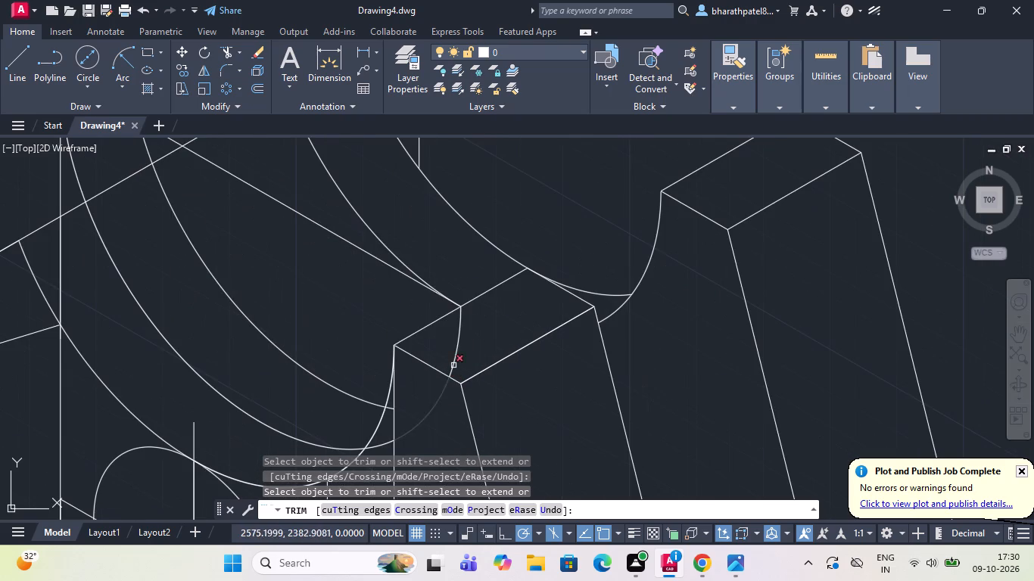
{"action": "left_click", "coordinate": [457, 338]}
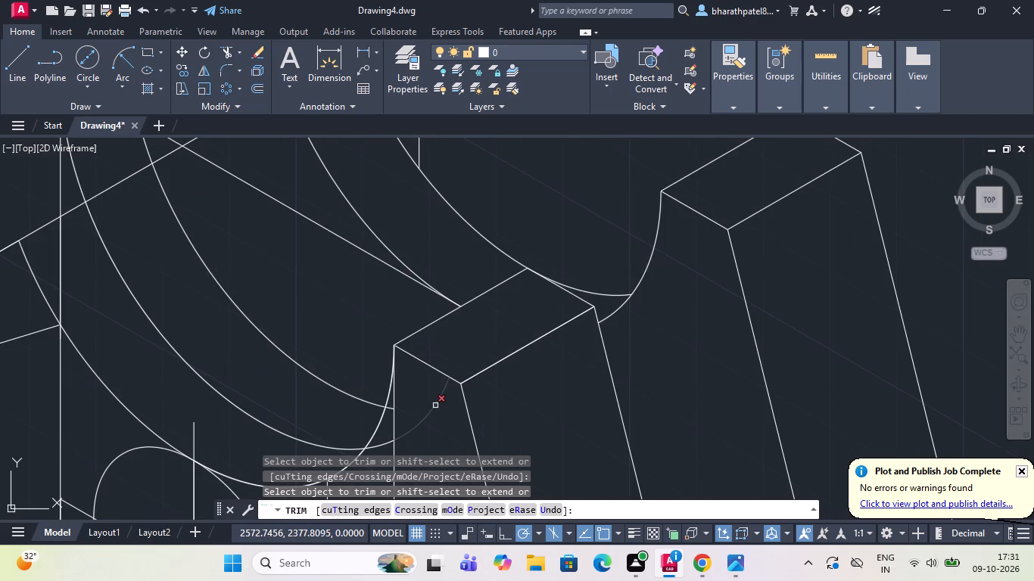
{"action": "left_click", "coordinate": [435, 405]}
{"action": "scroll", "coordinate": [407, 309], "scroll_direction": "down", "scroll_amount": 2}
{"action": "scroll", "coordinate": [365, 354], "scroll_direction": "up", "scroll_amount": 1}
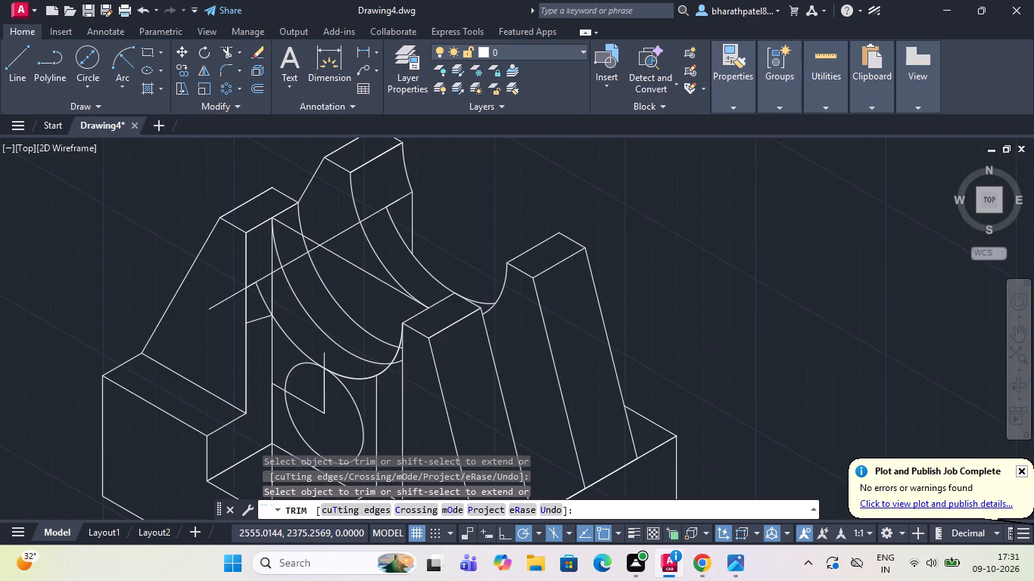
{"action": "scroll", "coordinate": [365, 353], "scroll_direction": "down", "scroll_amount": 1}
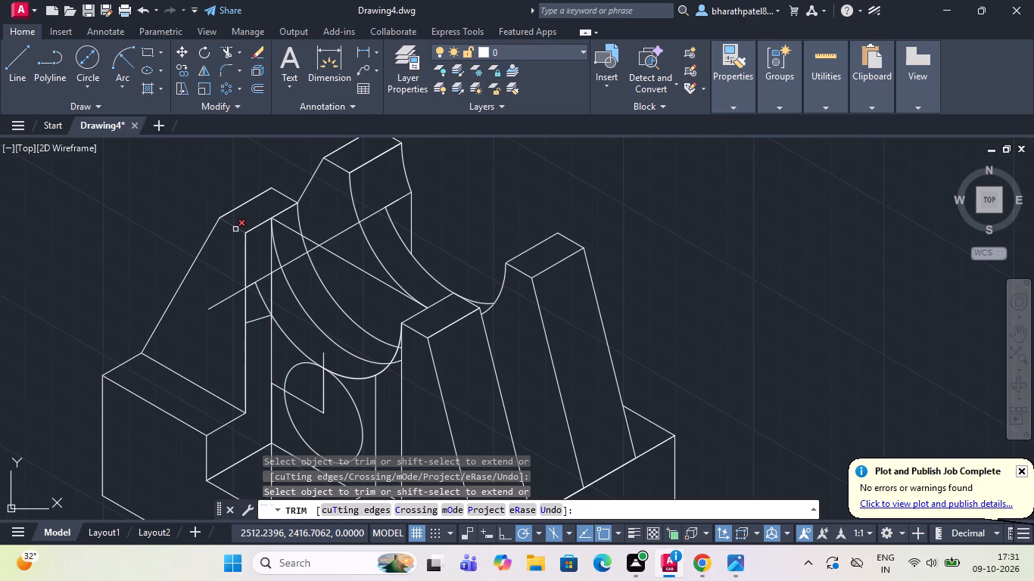
Examine the trimmed recess arcs and leftover edges around the front uprights and base of the bracket.
{"action": "scroll", "coordinate": [285, 242], "scroll_direction": "down", "scroll_amount": 2}
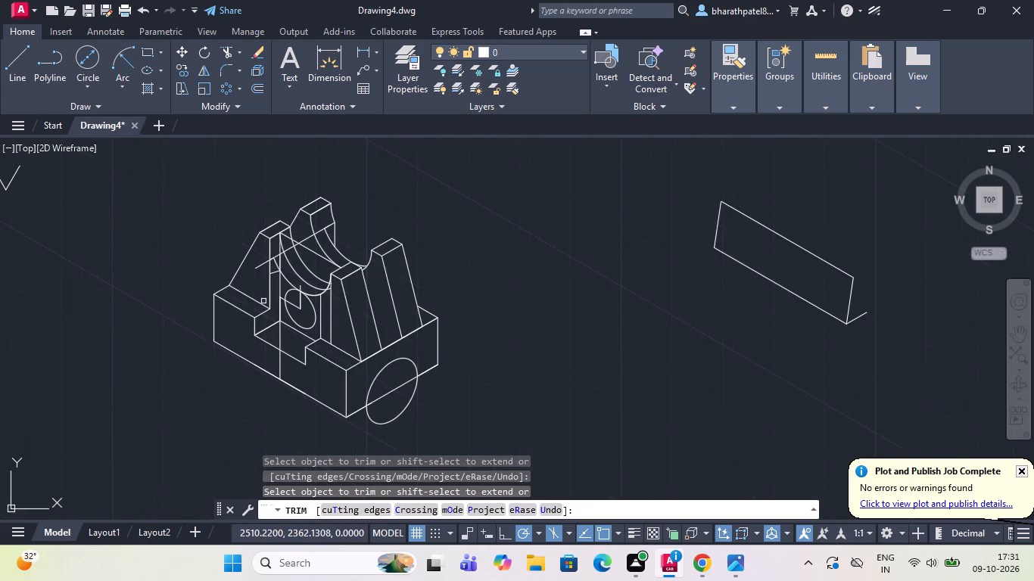
{"action": "scroll", "coordinate": [263, 301], "scroll_direction": "up", "scroll_amount": 3}
{"action": "scroll", "coordinate": [263, 301], "scroll_direction": "down", "scroll_amount": 3}
{"action": "scroll", "coordinate": [255, 230], "scroll_direction": "up", "scroll_amount": 1}
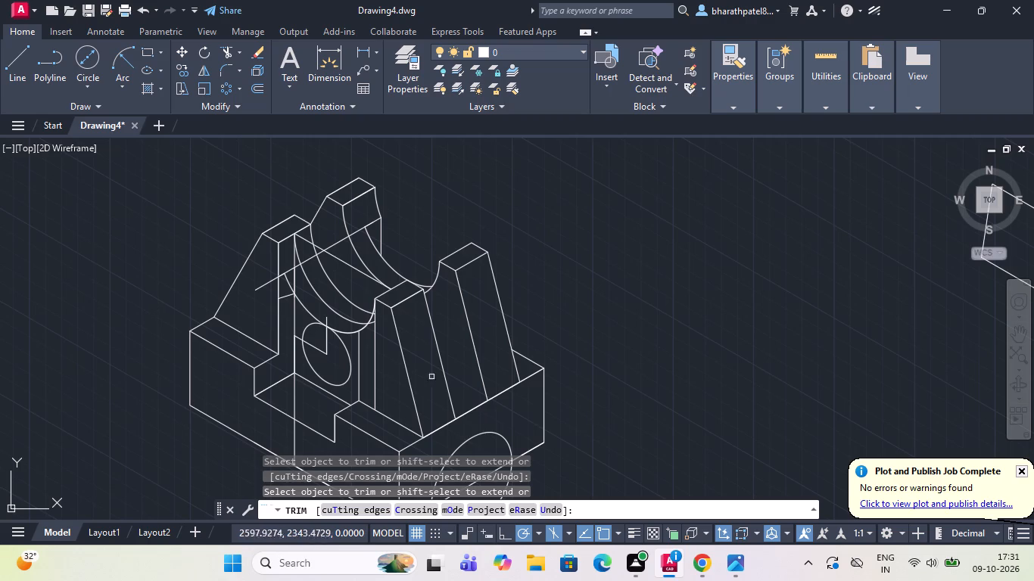
{"action": "scroll", "coordinate": [293, 256], "scroll_direction": "down", "scroll_amount": 1}
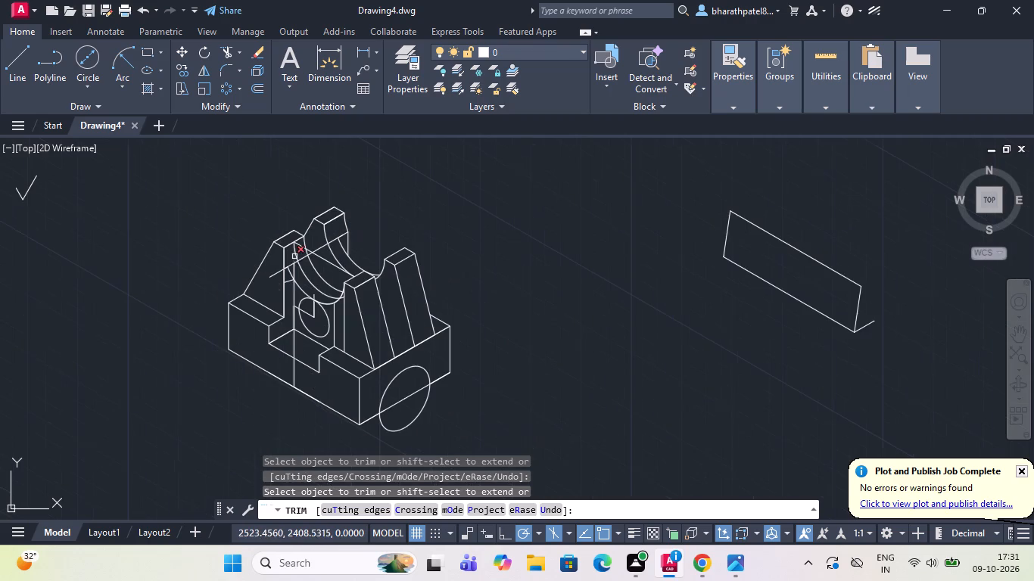
{"action": "scroll", "coordinate": [263, 263], "scroll_direction": "up", "scroll_amount": 2}
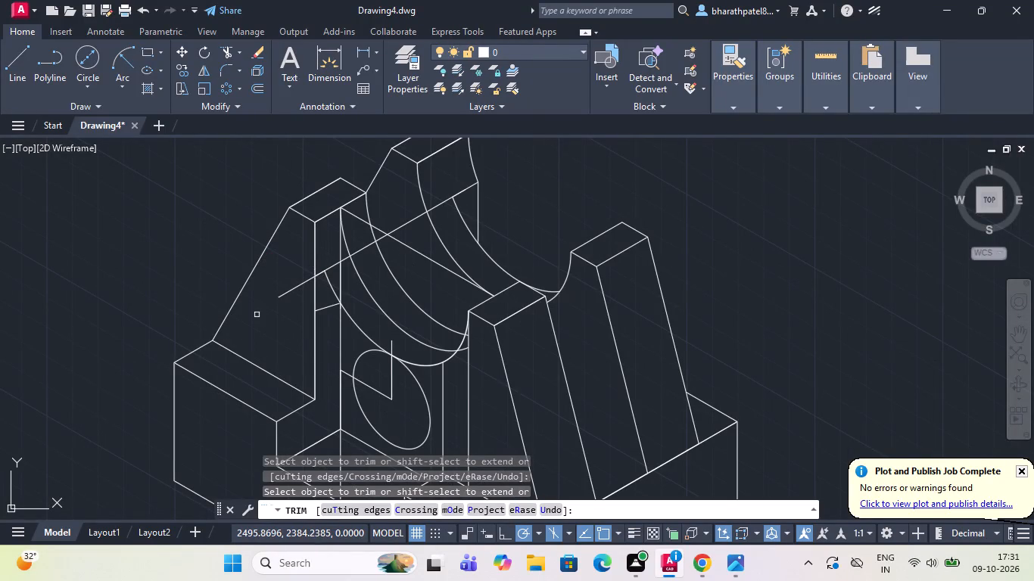
{"action": "scroll", "coordinate": [257, 315], "scroll_direction": "down", "scroll_amount": 1}
{"action": "scroll", "coordinate": [251, 340], "scroll_direction": "up", "scroll_amount": 2}
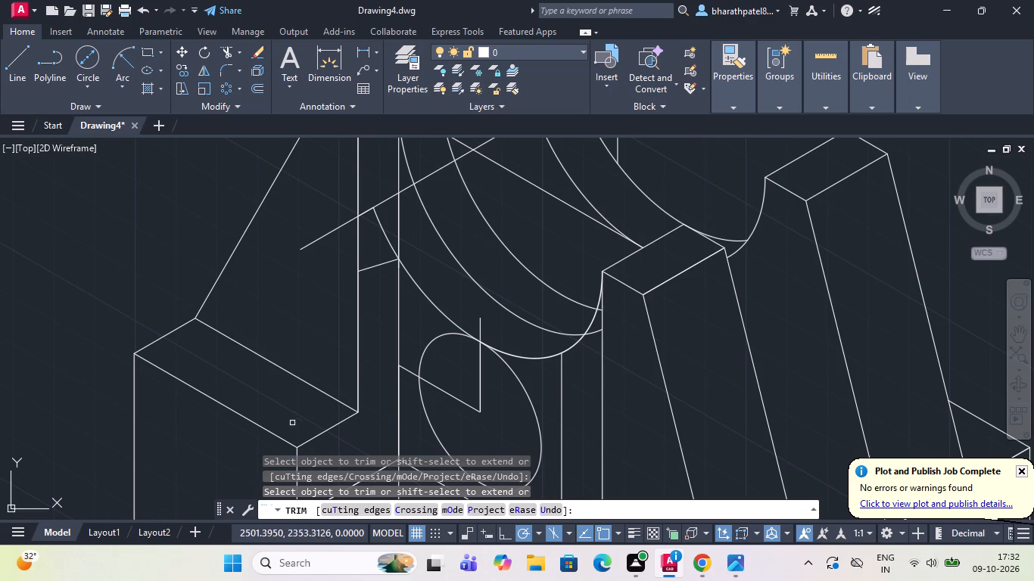
{"action": "scroll", "coordinate": [468, 254], "scroll_direction": "down", "scroll_amount": 2}
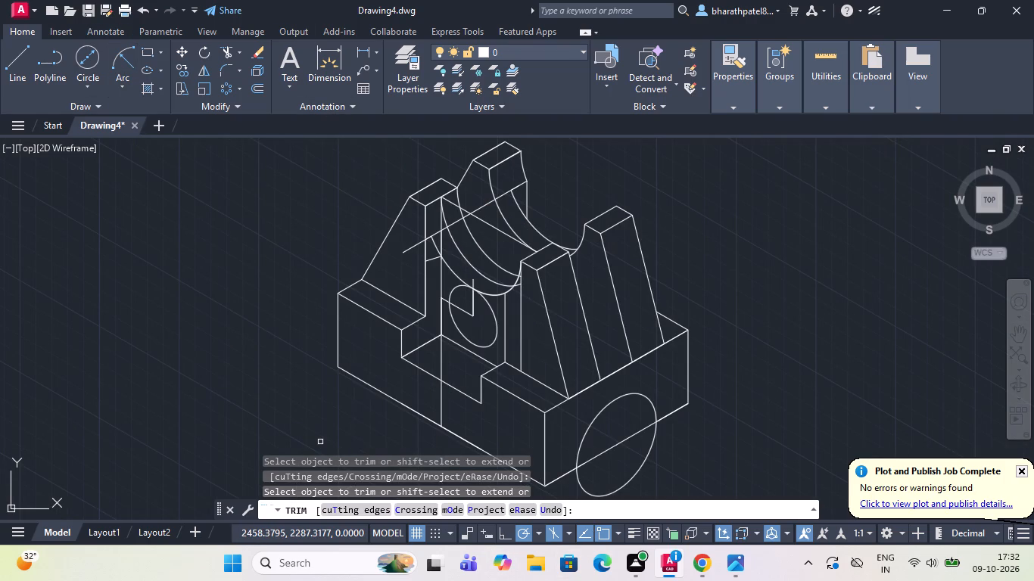
{"action": "key", "text": "Escape"}
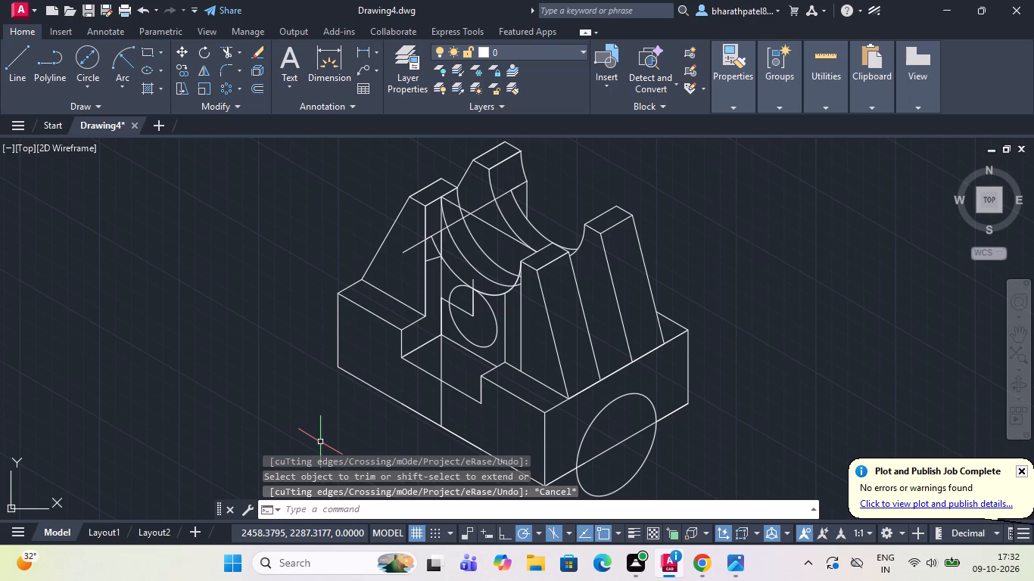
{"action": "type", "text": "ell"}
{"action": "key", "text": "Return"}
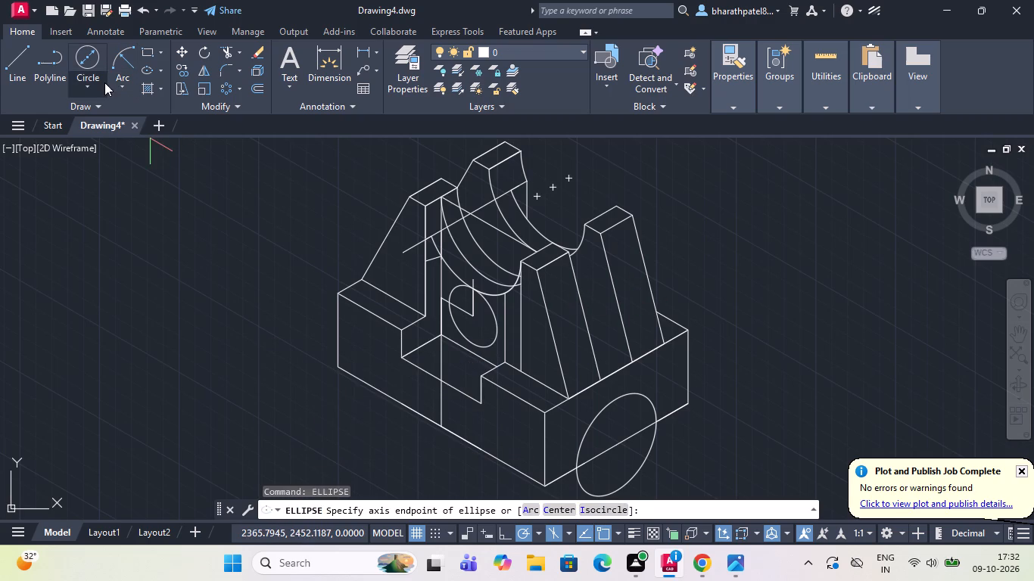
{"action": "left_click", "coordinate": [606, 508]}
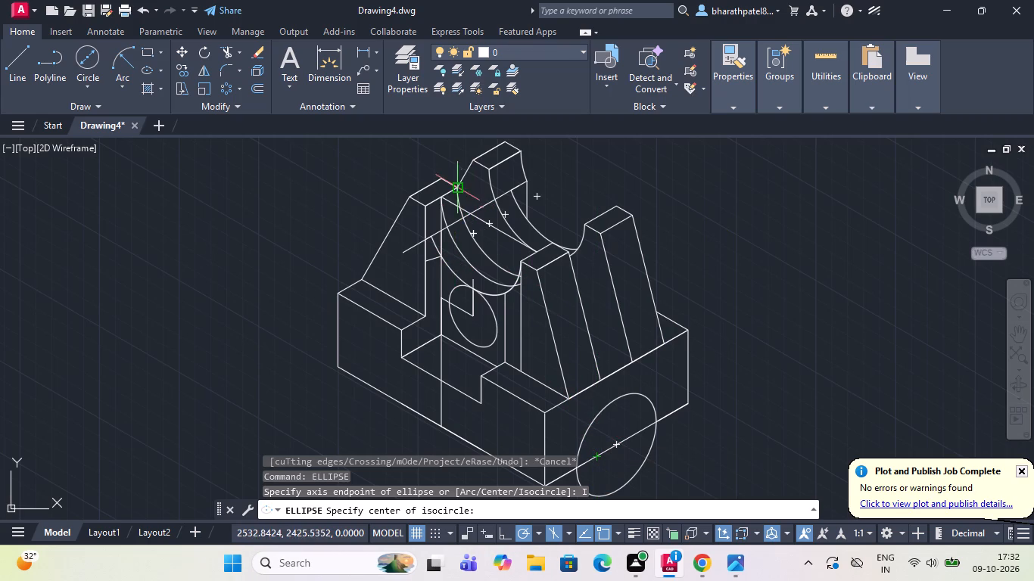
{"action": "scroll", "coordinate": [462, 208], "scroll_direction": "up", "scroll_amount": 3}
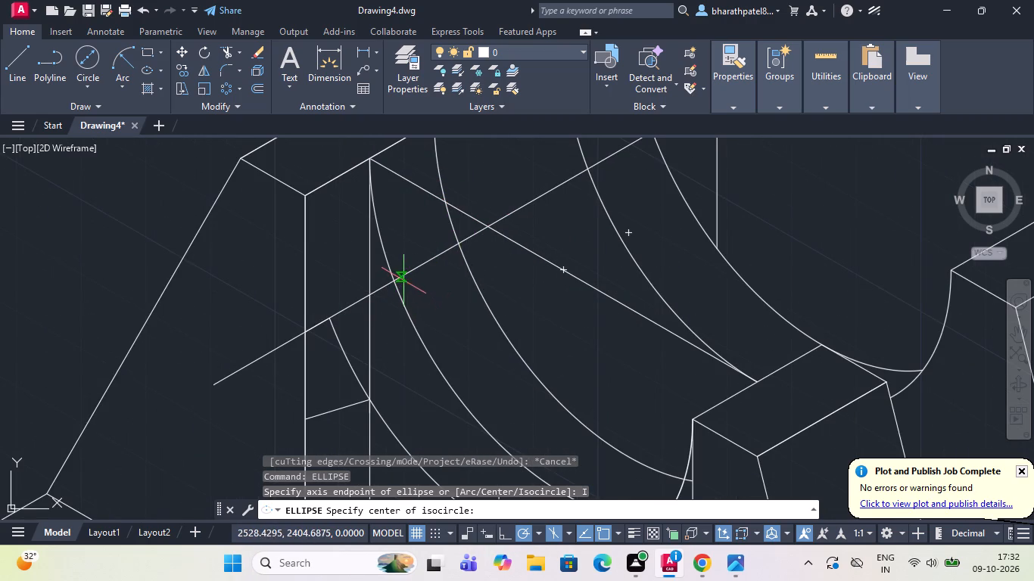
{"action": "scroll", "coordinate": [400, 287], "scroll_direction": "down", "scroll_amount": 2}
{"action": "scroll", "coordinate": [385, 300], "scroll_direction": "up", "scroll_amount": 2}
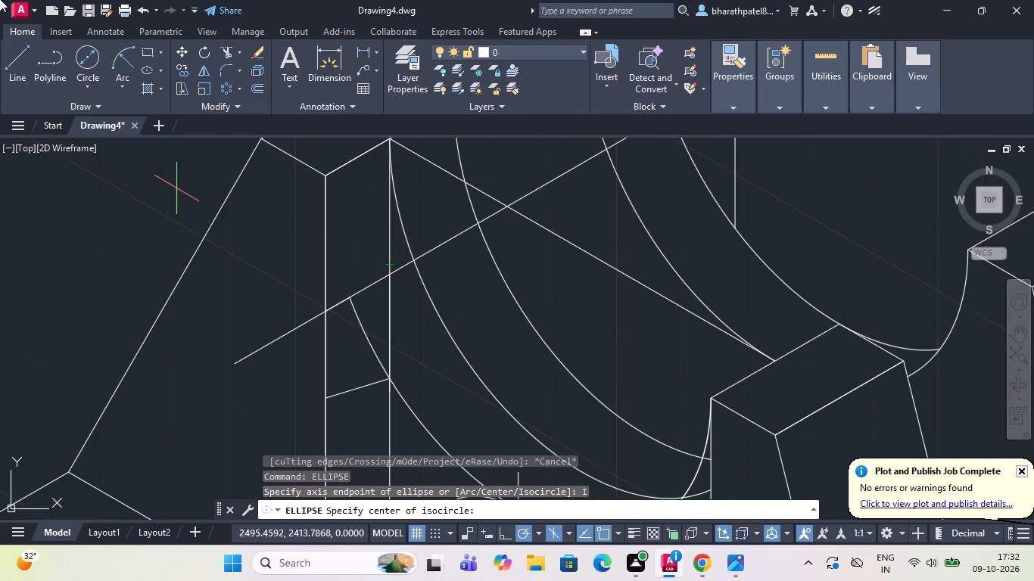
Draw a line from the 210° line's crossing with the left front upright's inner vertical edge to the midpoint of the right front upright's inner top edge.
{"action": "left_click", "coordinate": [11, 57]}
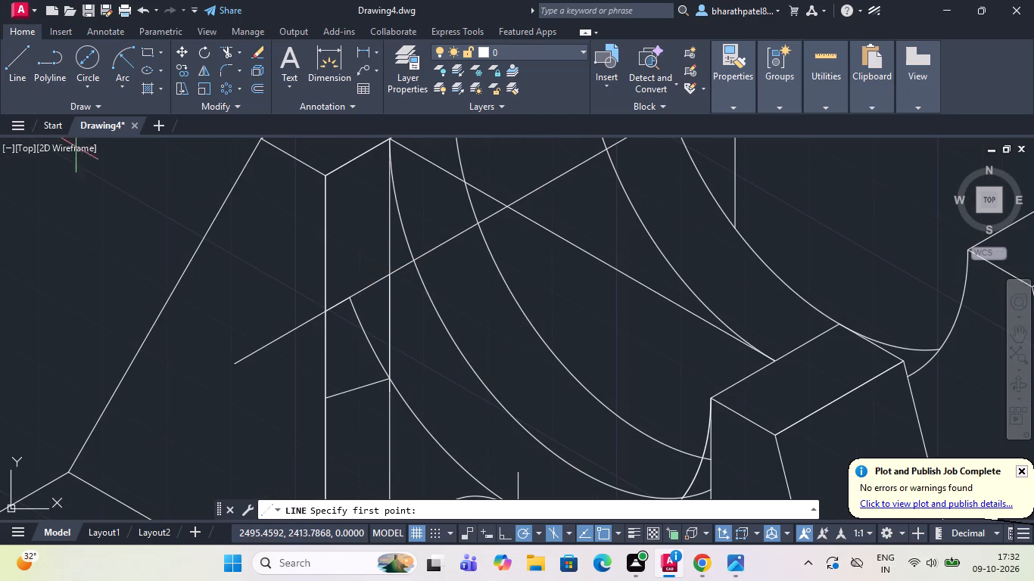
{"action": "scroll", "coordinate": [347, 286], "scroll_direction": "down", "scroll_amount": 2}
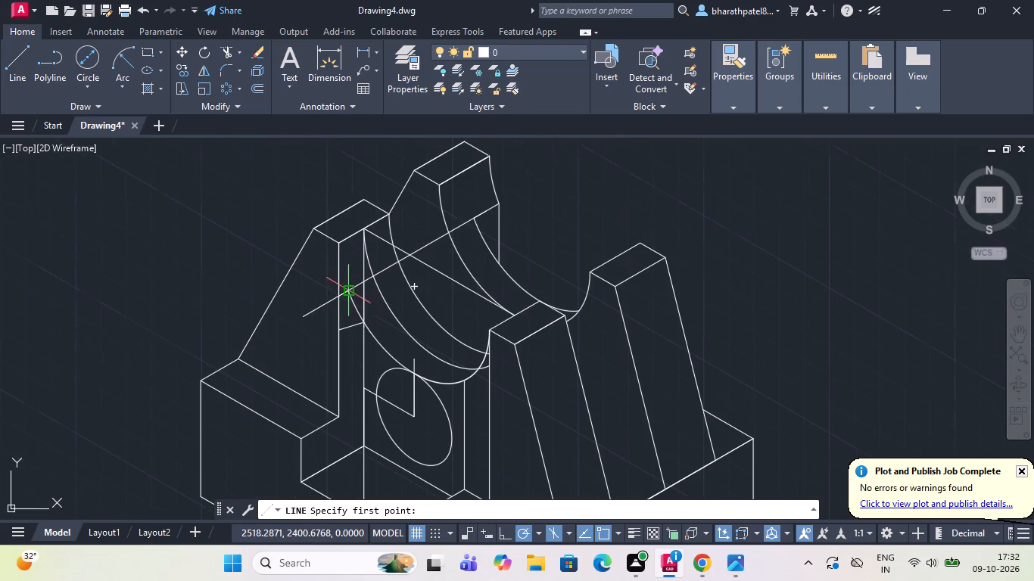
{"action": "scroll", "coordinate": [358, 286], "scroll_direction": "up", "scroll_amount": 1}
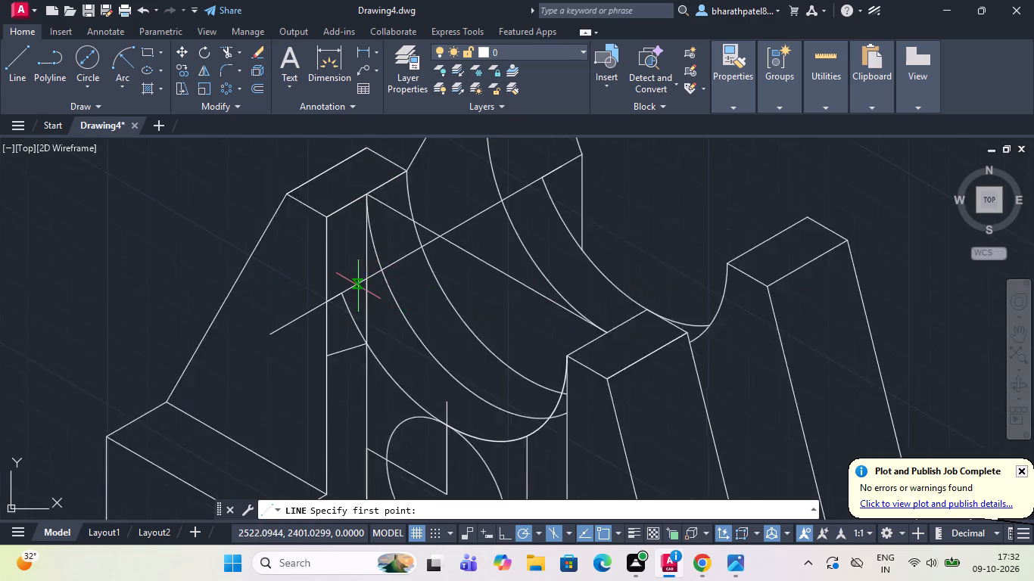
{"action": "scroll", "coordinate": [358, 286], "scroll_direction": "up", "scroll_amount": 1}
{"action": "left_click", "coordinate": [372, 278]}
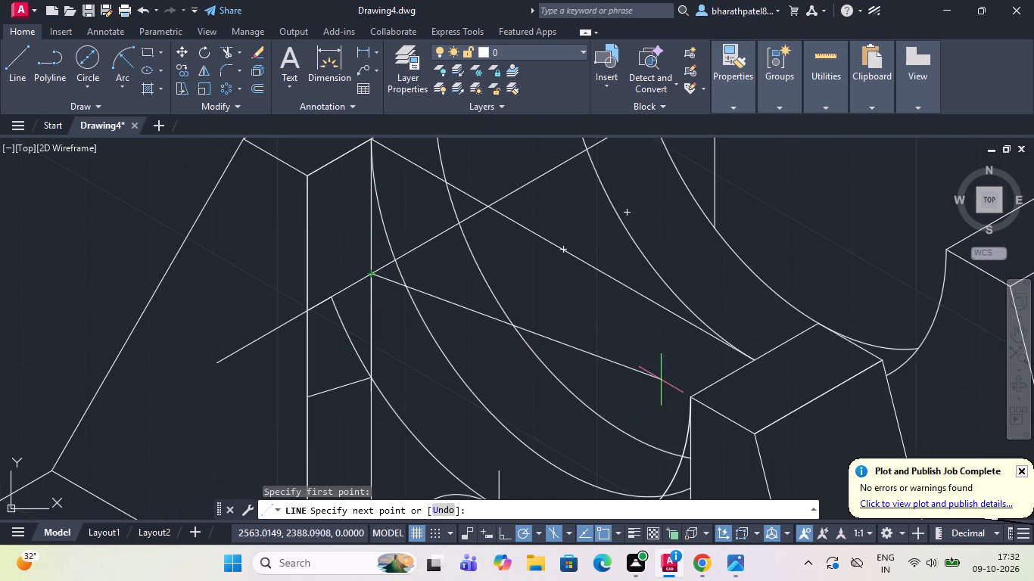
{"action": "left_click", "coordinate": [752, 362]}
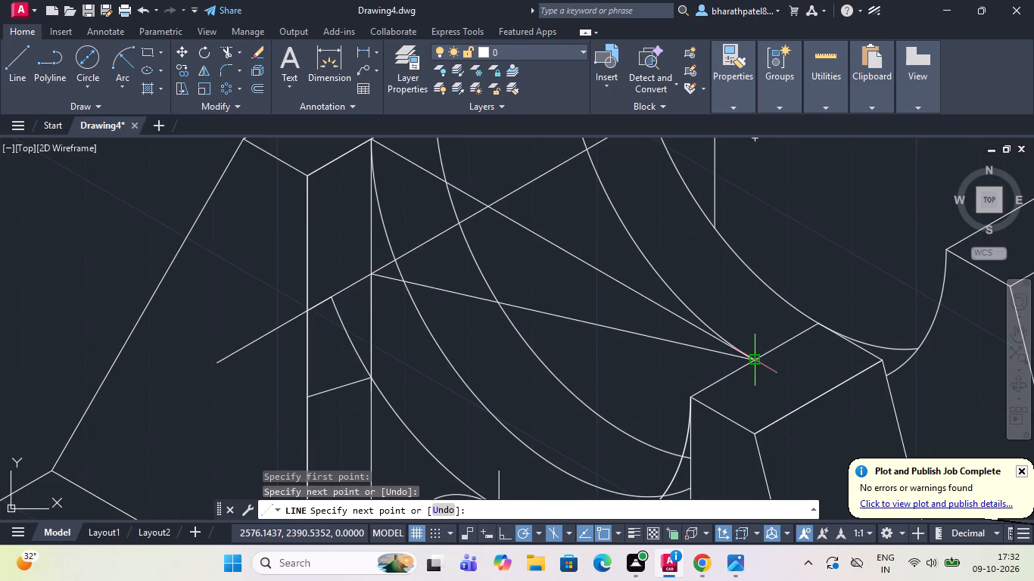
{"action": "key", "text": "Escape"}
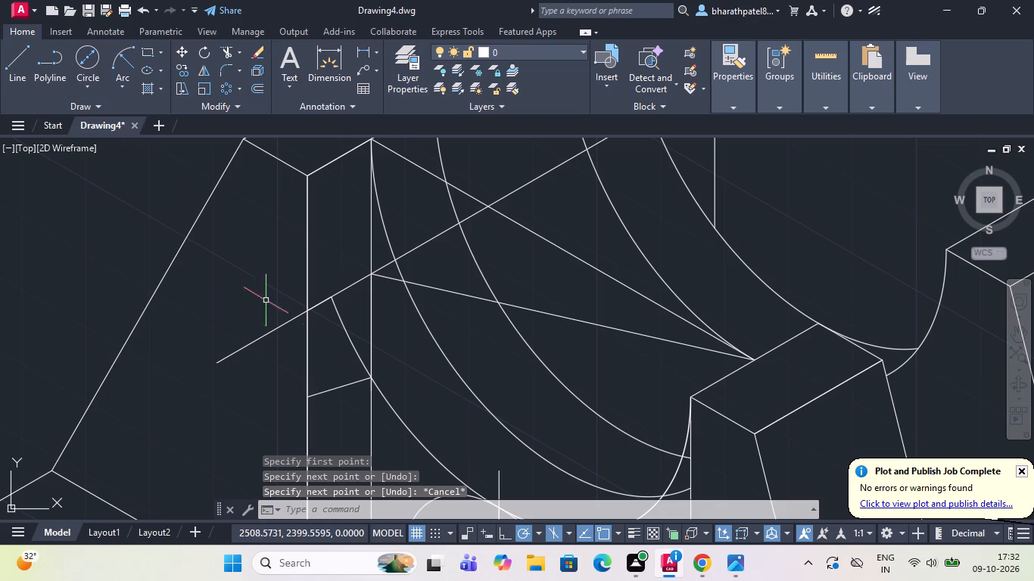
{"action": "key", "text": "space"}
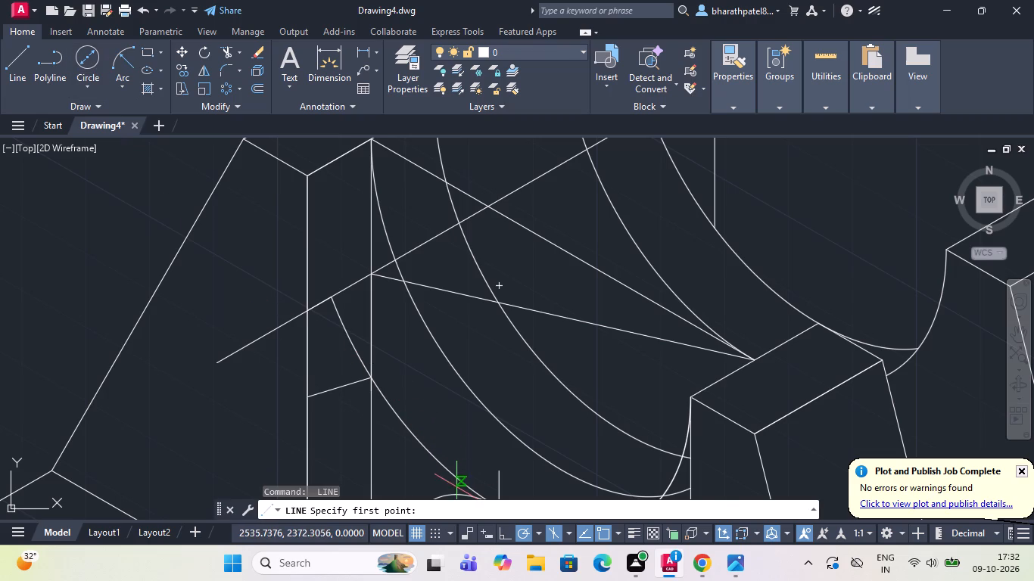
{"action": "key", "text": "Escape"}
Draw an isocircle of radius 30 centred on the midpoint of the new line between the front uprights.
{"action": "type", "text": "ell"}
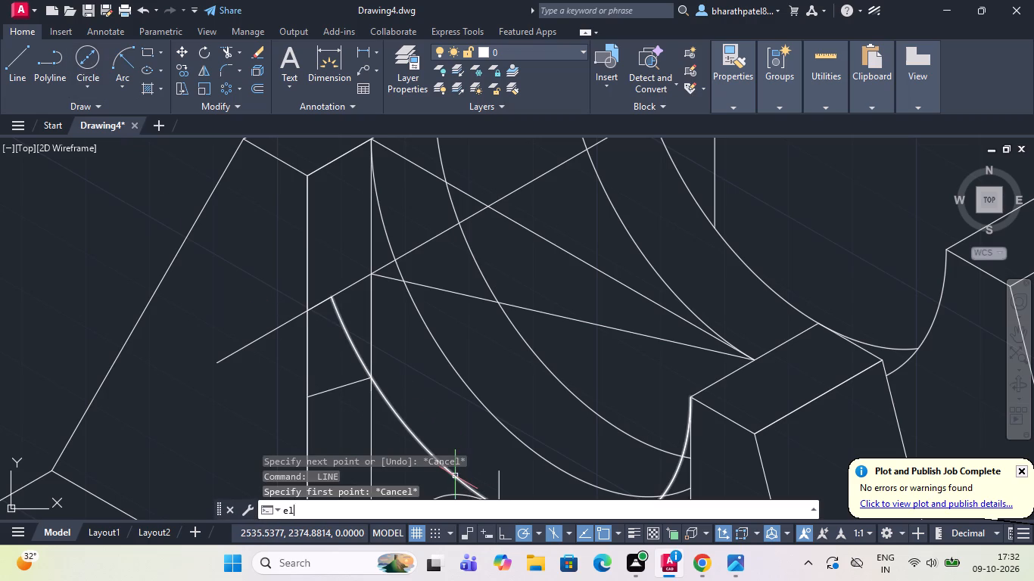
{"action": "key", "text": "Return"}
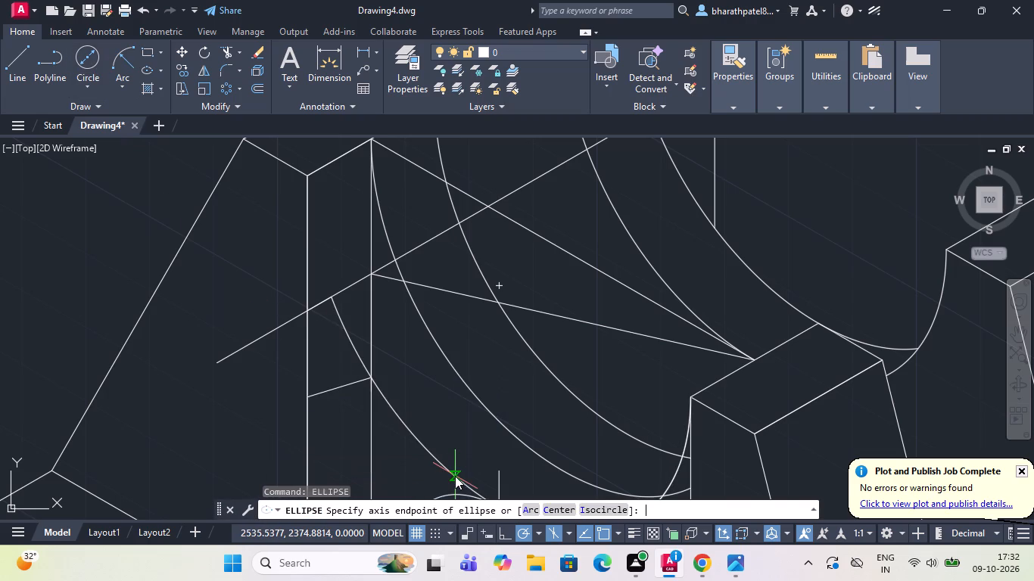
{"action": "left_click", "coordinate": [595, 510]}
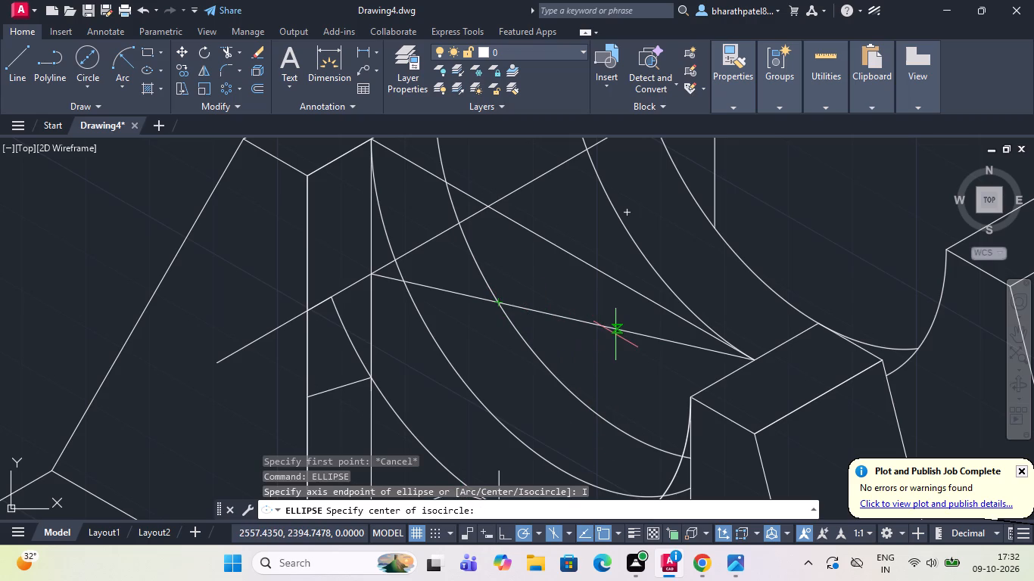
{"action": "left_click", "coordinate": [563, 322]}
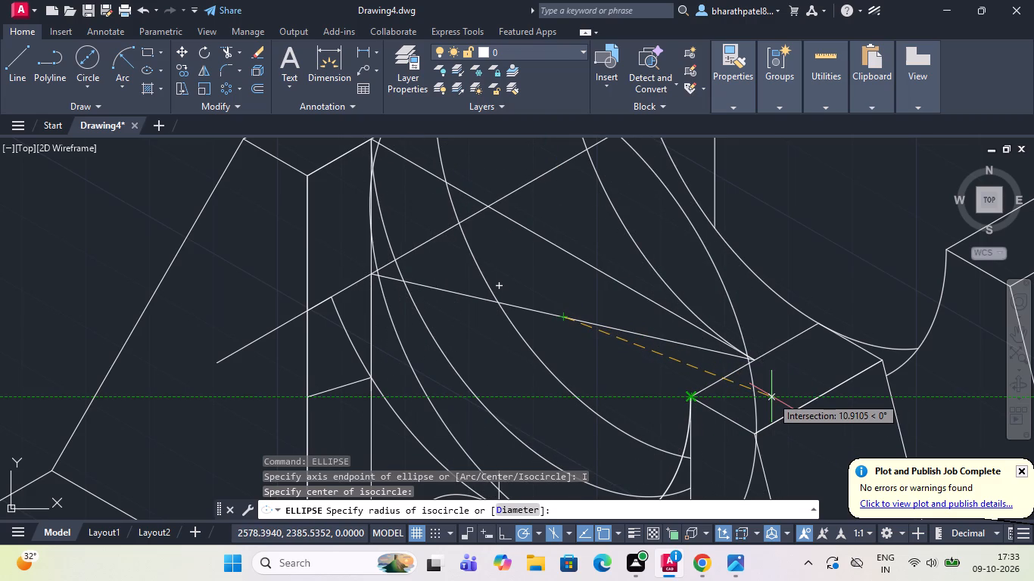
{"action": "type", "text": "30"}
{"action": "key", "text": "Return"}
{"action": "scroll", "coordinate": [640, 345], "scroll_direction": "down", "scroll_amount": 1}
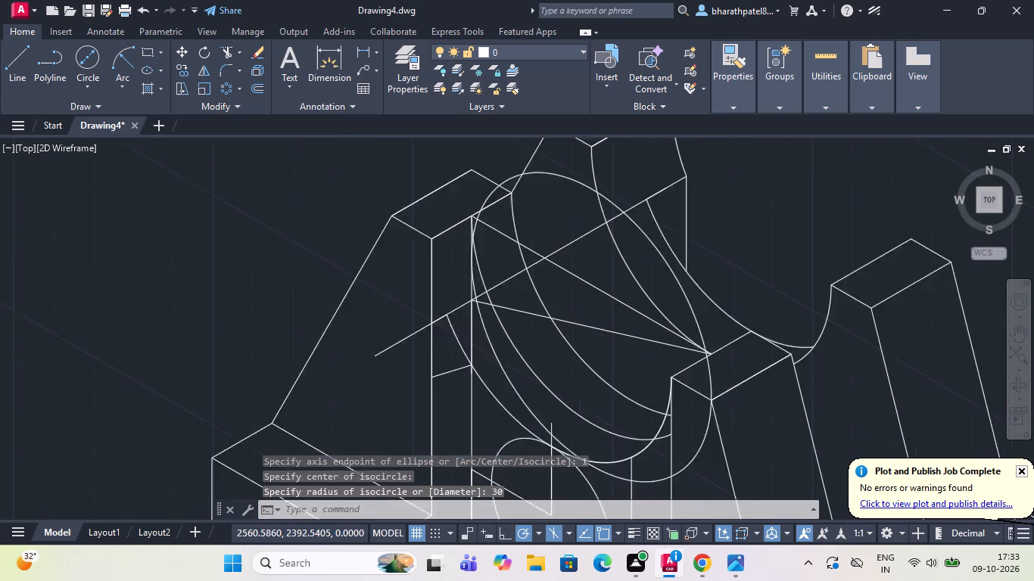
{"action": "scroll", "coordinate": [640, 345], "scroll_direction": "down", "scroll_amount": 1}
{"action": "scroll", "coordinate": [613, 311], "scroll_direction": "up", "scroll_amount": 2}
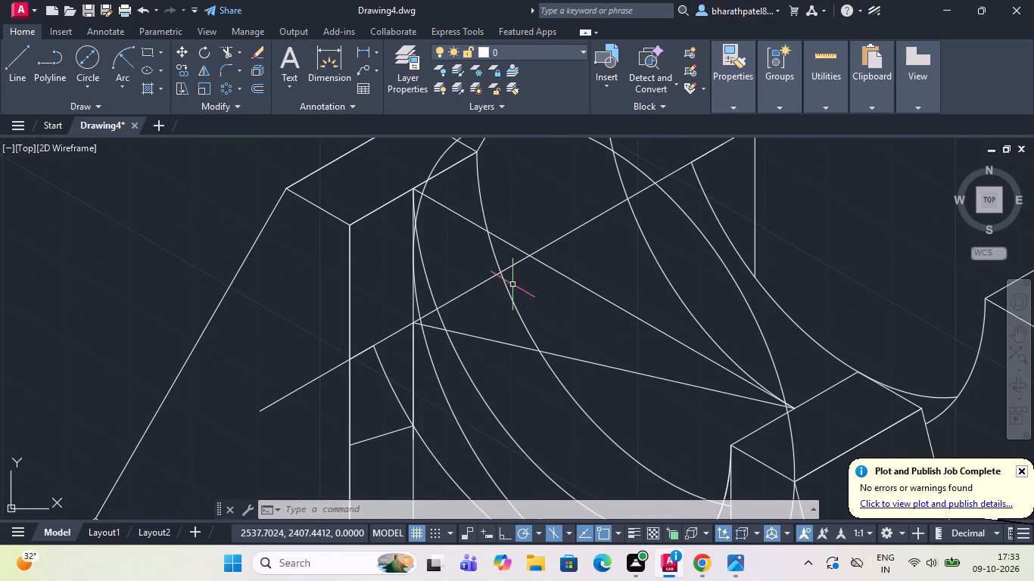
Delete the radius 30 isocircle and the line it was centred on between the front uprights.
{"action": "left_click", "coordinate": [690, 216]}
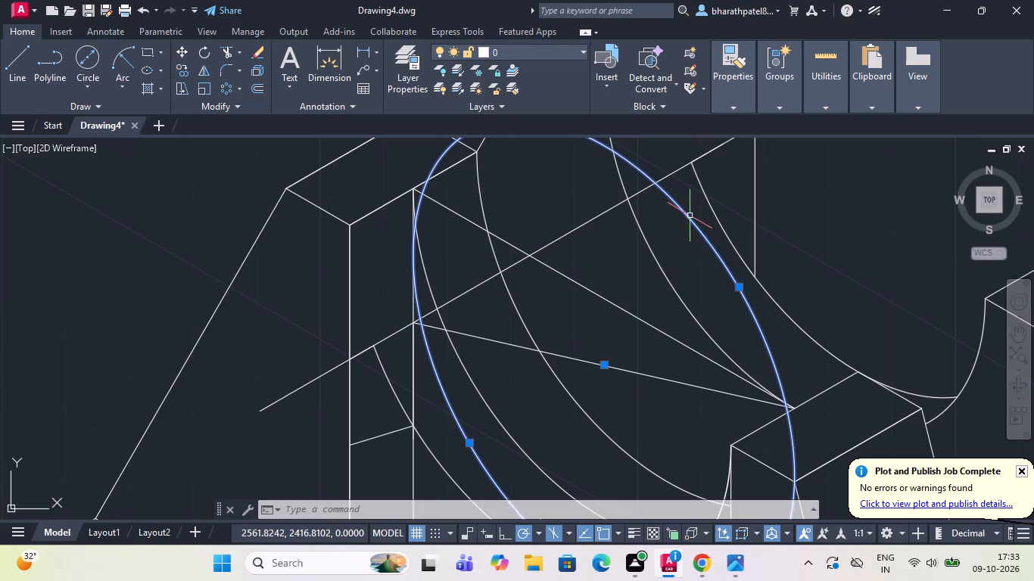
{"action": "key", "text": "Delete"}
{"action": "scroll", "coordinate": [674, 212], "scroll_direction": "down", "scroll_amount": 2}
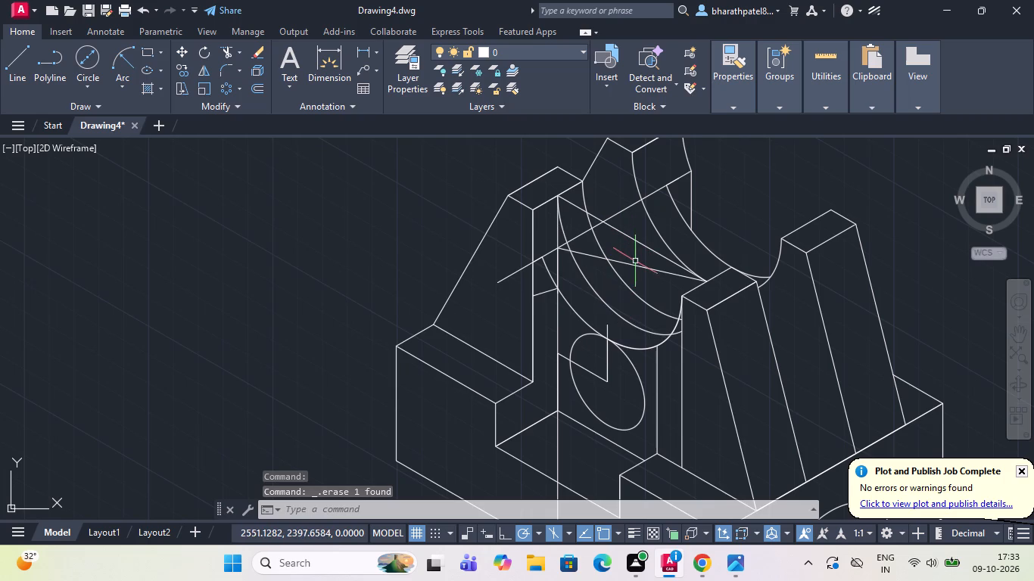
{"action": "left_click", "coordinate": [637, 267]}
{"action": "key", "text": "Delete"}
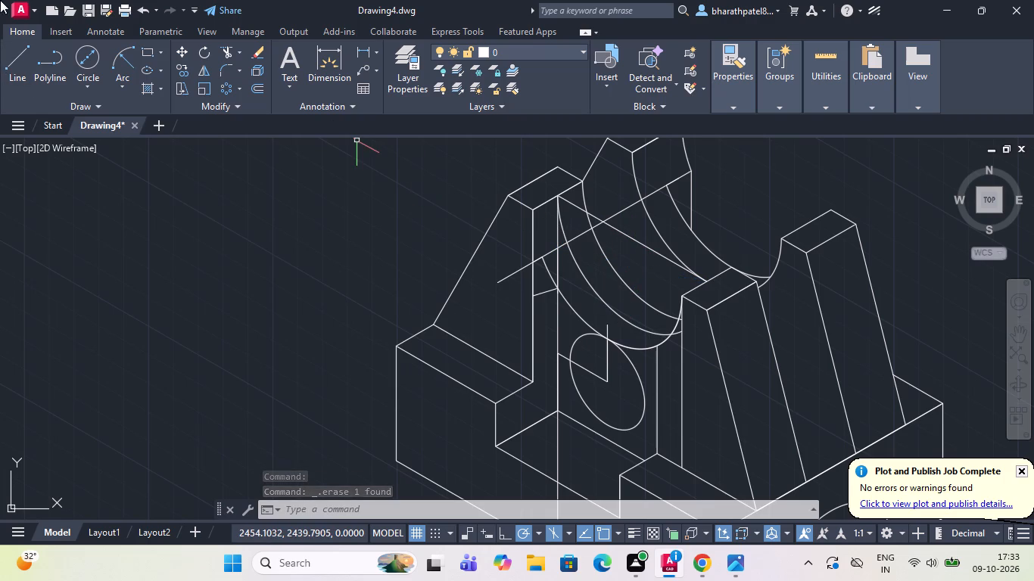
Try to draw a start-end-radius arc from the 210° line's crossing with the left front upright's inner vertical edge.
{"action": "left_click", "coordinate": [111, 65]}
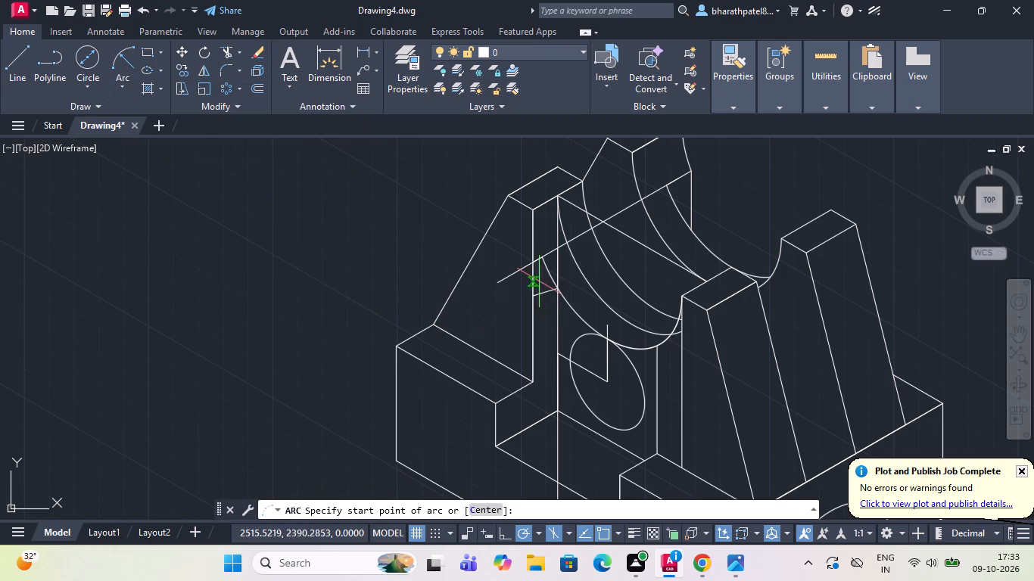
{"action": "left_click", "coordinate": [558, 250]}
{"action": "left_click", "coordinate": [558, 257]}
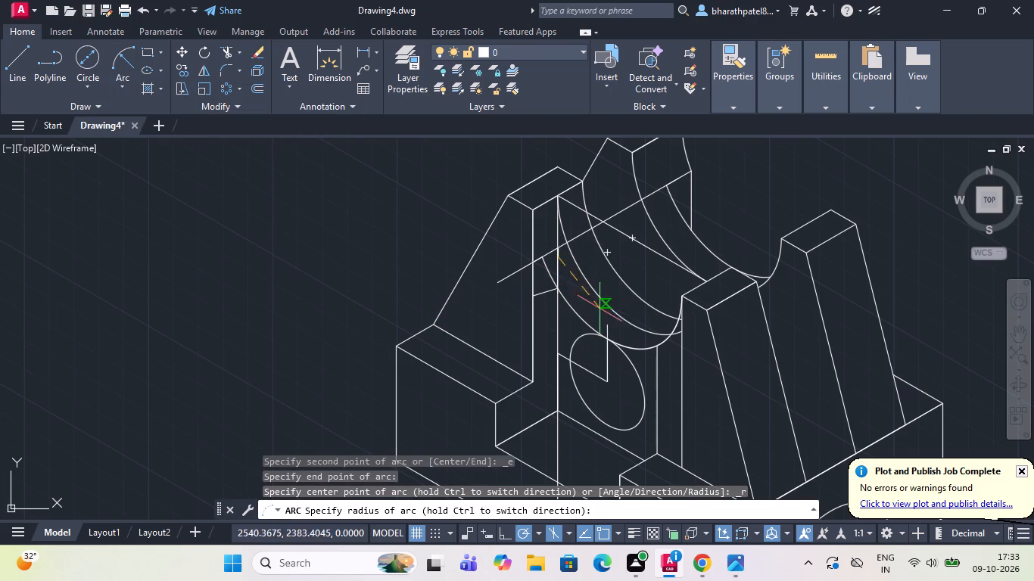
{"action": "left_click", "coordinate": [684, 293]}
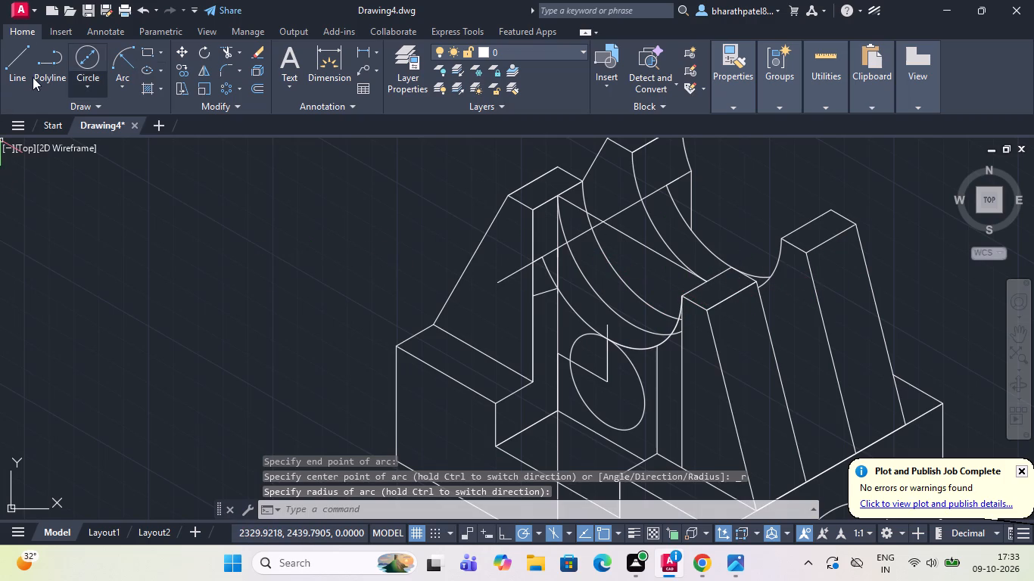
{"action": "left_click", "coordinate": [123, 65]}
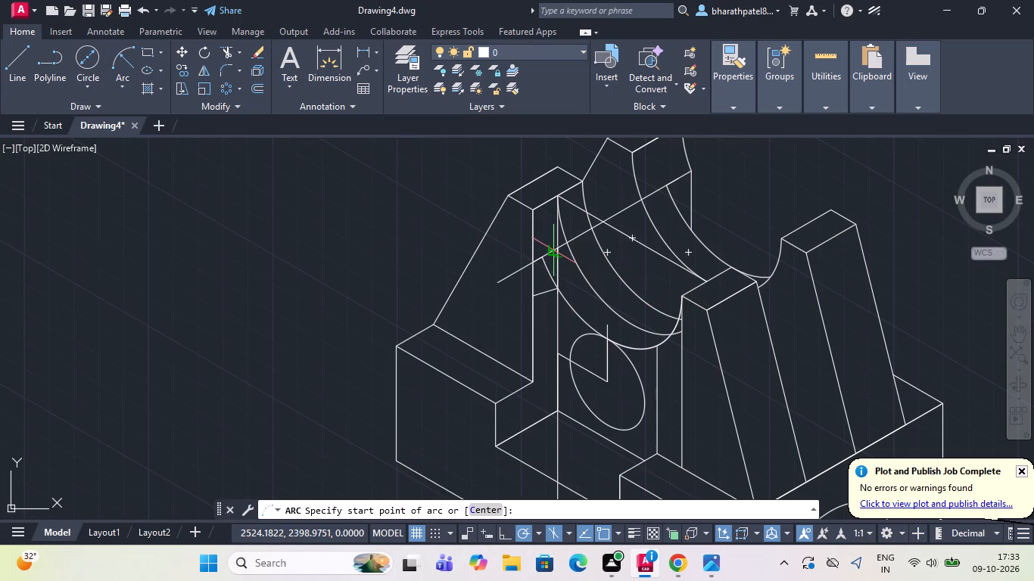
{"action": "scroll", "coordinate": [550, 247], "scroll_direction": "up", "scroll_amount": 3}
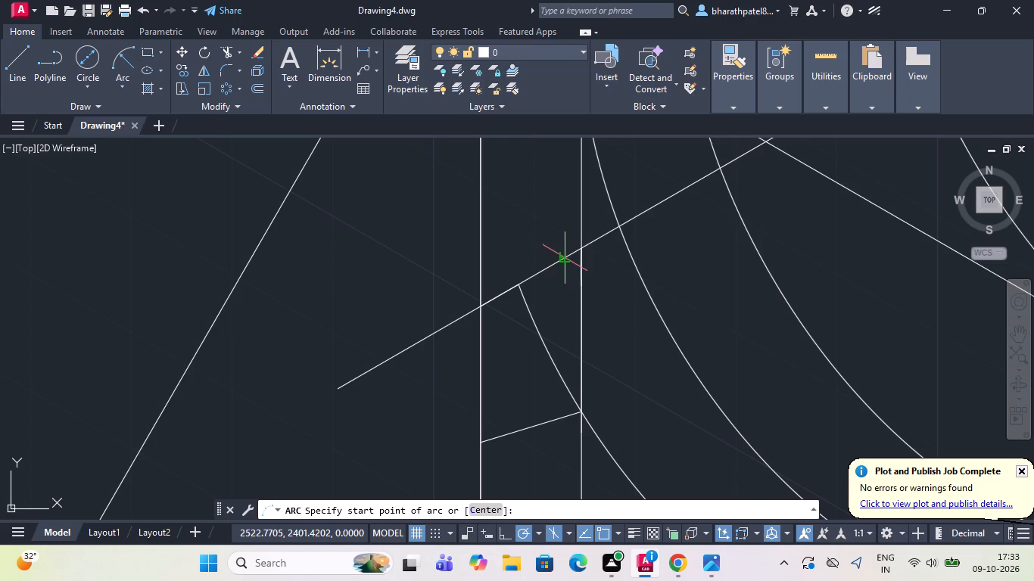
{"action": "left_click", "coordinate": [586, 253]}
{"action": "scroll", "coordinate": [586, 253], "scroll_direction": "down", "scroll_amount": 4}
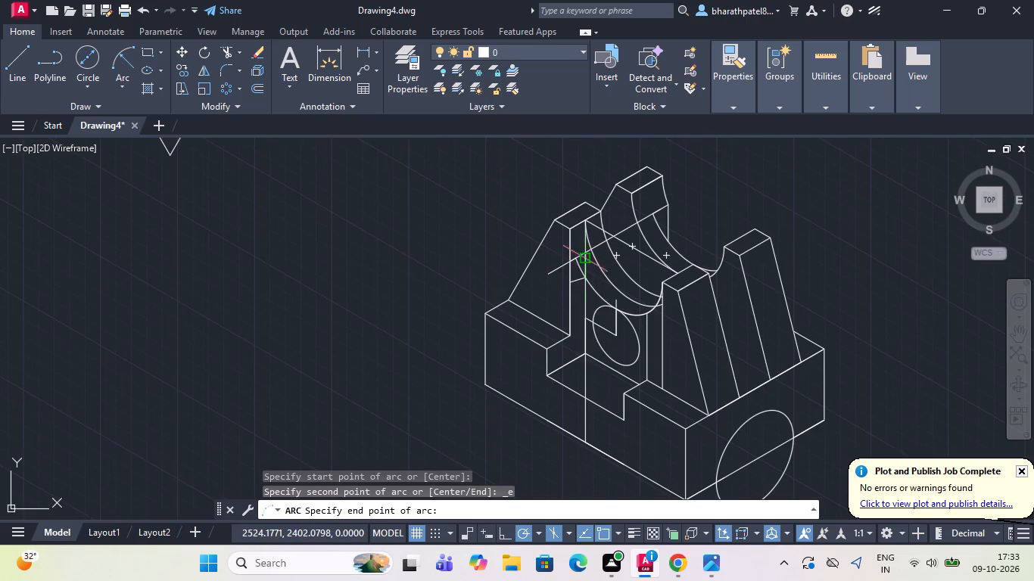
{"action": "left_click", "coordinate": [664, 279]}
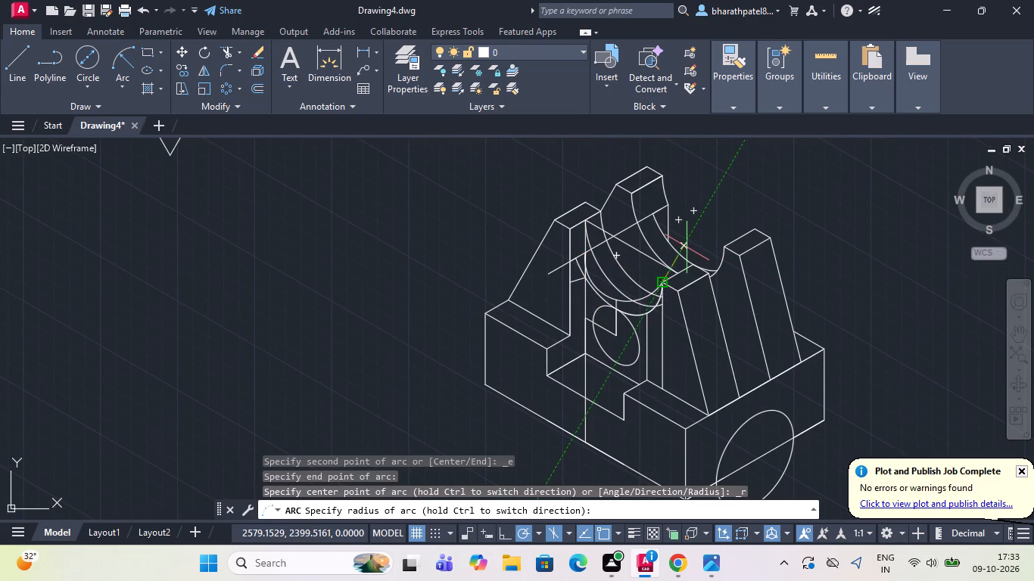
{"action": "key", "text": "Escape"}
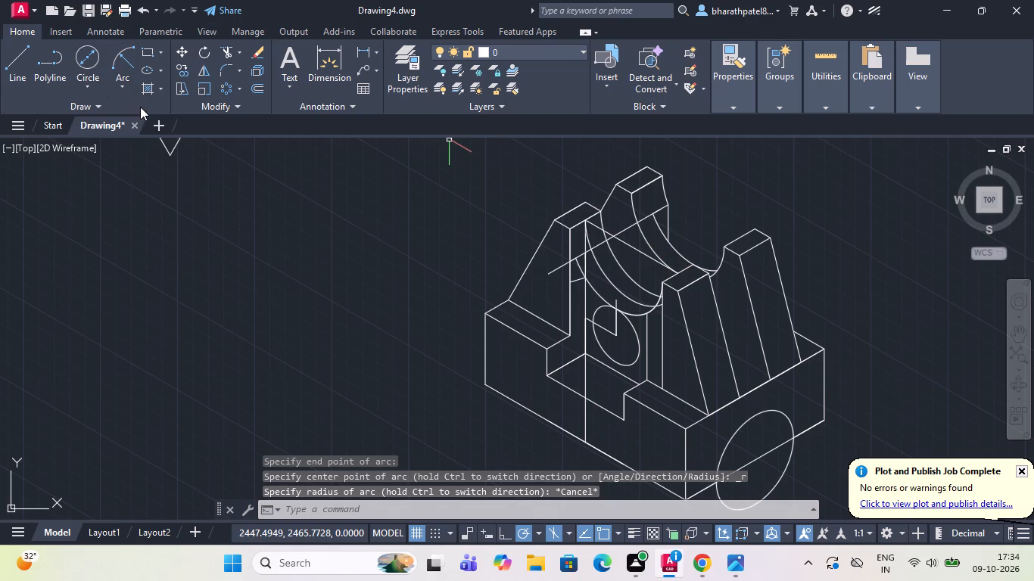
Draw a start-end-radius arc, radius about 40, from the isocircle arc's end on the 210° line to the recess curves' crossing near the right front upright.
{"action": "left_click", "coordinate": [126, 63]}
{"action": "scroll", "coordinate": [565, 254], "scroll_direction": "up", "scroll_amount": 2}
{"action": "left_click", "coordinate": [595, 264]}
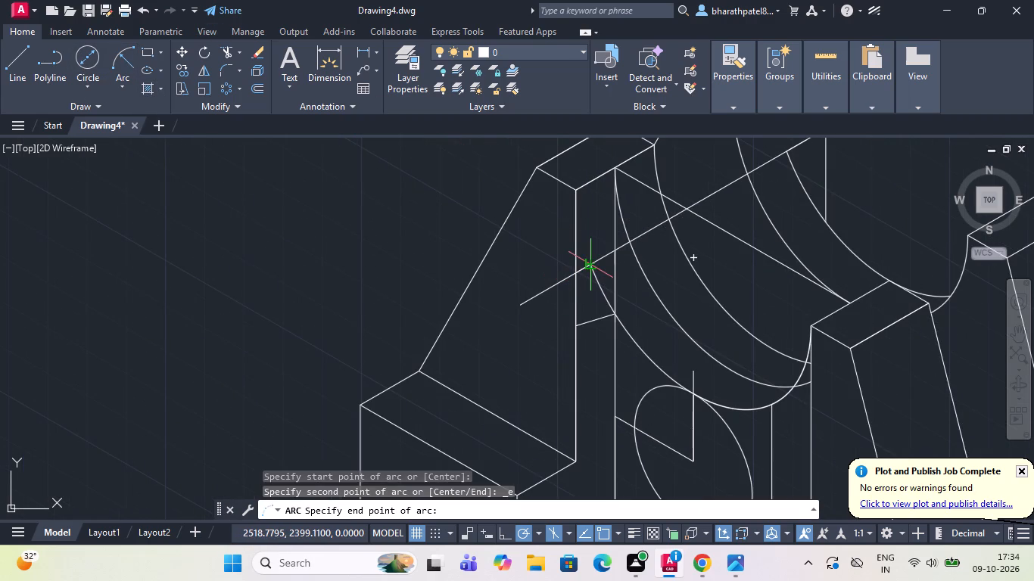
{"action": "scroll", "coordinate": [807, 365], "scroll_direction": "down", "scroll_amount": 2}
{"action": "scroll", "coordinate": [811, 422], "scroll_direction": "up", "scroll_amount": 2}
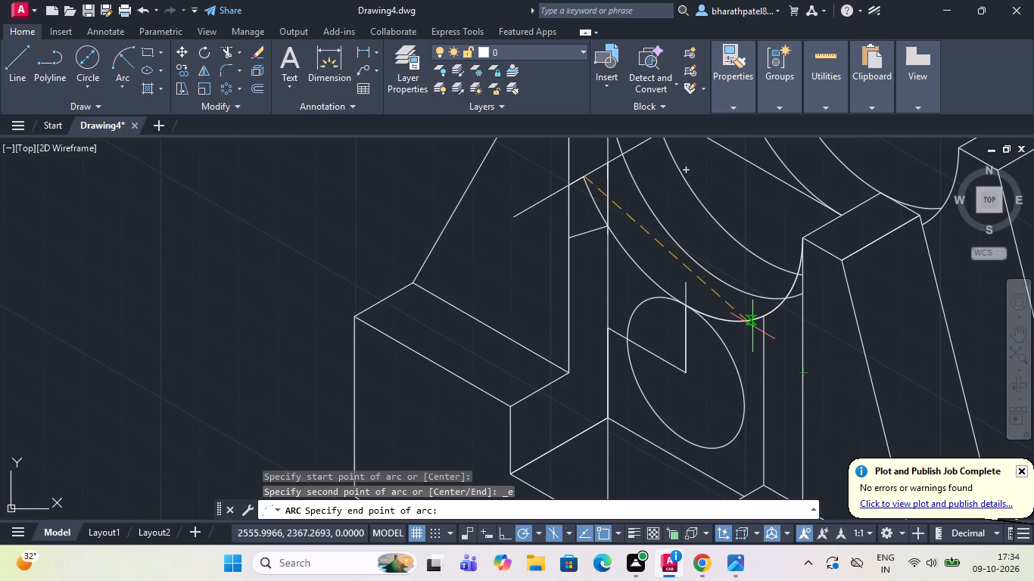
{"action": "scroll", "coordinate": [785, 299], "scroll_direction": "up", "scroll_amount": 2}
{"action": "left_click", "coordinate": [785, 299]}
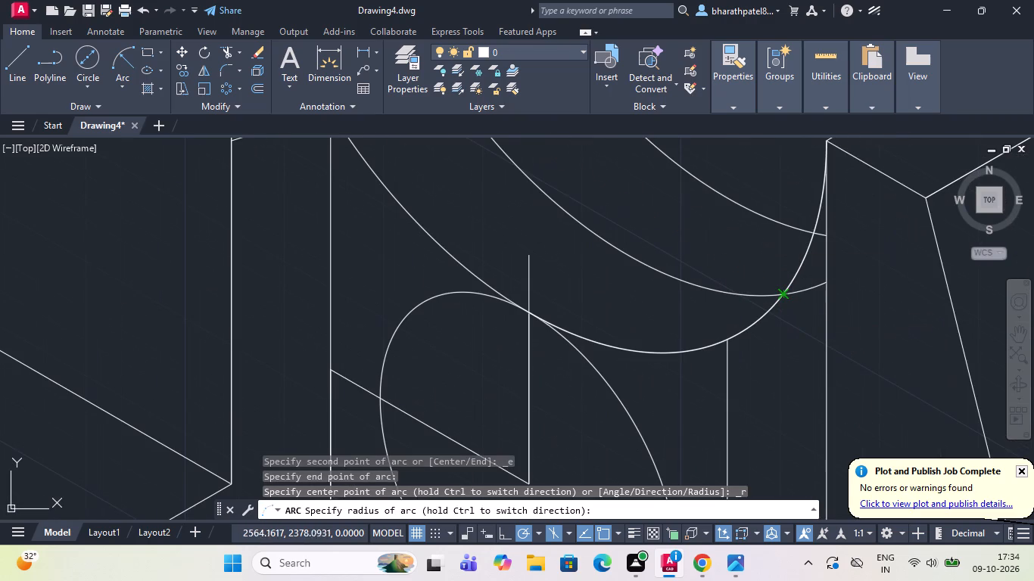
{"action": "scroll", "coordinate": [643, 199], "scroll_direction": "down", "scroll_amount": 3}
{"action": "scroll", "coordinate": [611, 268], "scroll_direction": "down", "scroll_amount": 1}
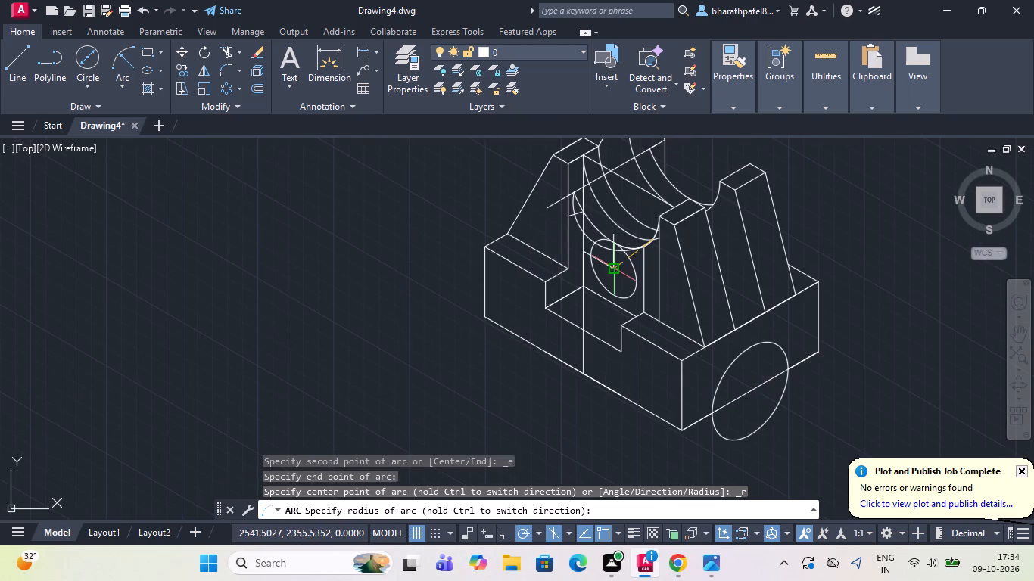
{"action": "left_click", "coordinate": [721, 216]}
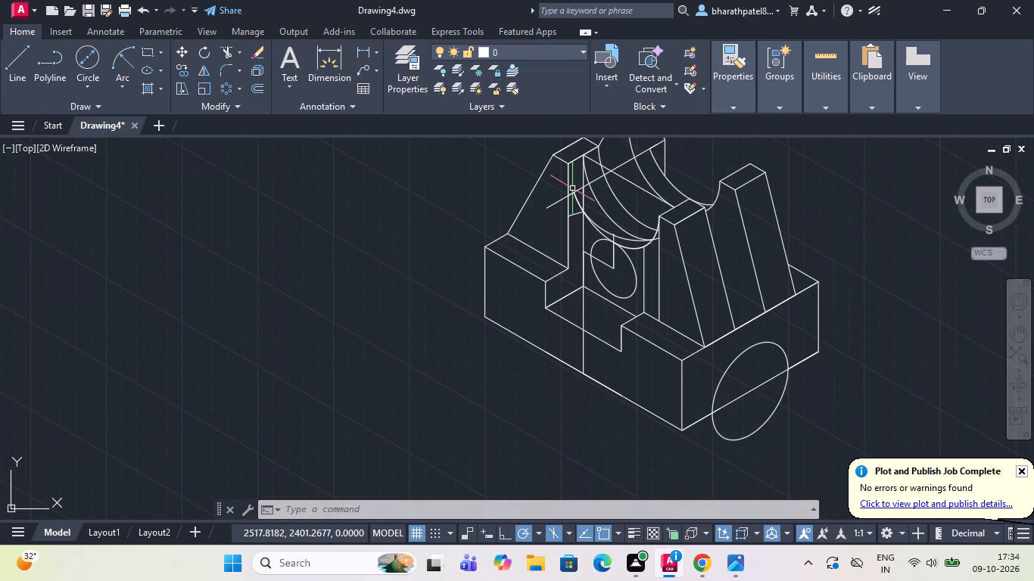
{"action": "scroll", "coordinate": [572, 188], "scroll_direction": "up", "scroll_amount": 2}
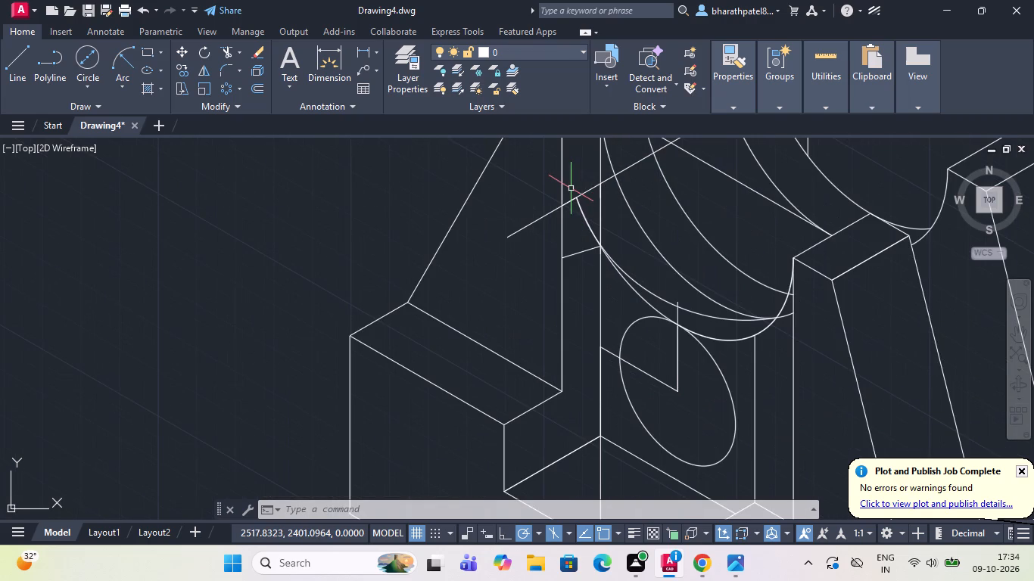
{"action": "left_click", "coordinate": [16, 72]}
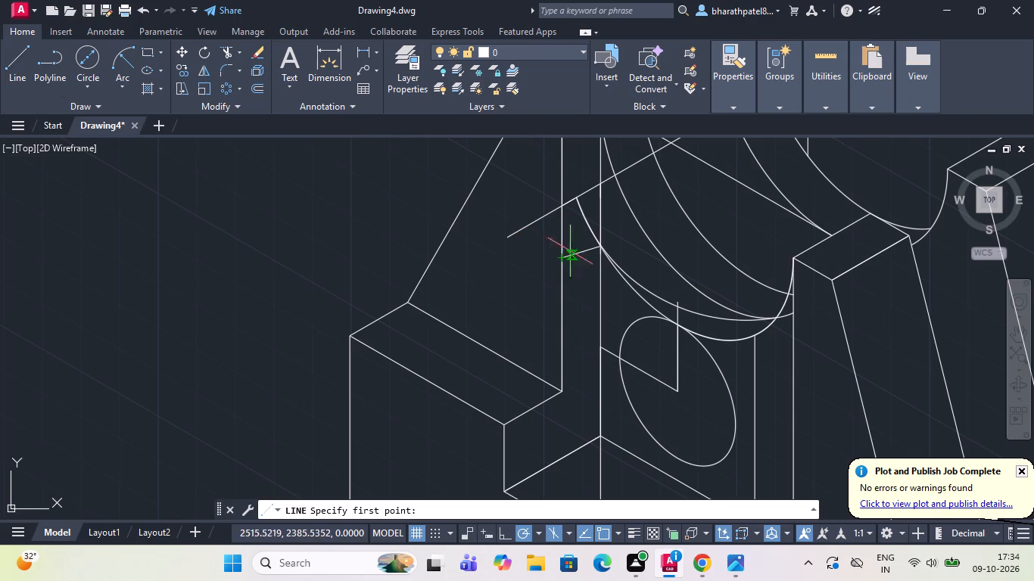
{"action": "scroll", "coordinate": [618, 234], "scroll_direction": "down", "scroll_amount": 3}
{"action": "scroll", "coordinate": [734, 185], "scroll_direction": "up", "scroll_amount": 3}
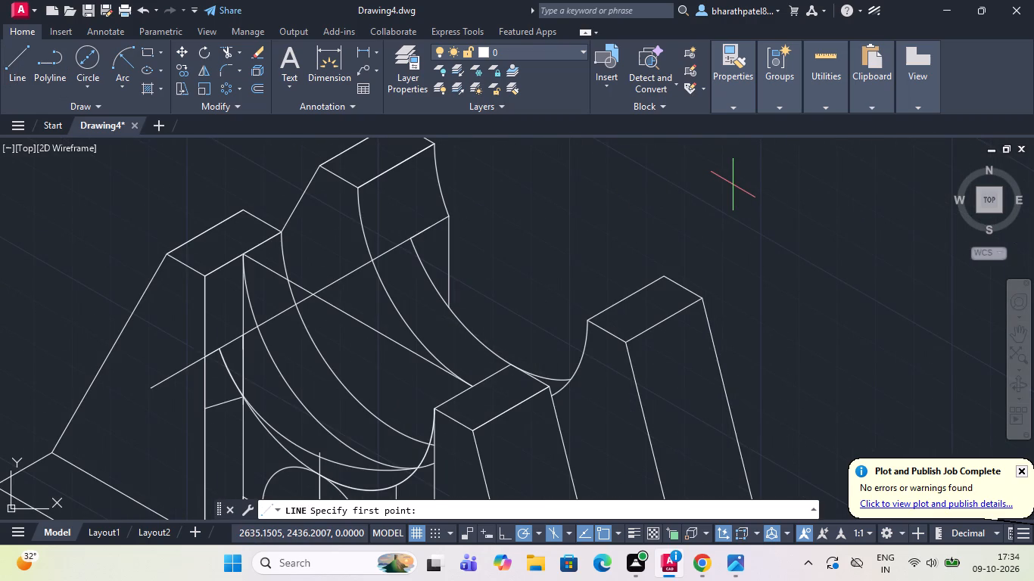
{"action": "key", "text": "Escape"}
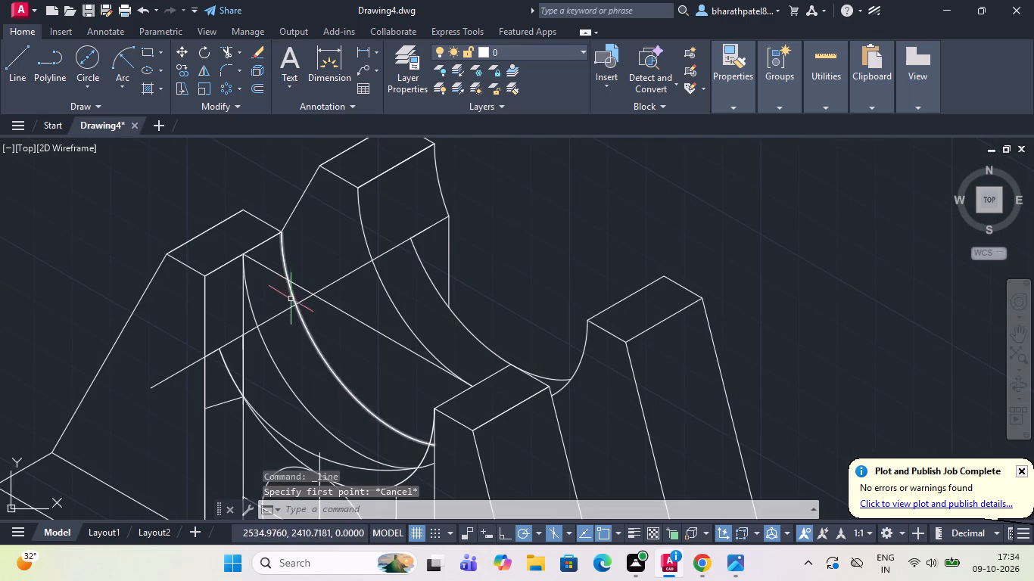
Delete the 210° construction line and the slanted line joining the inner top corners of the two front uprights.
{"action": "left_click", "coordinate": [284, 312]}
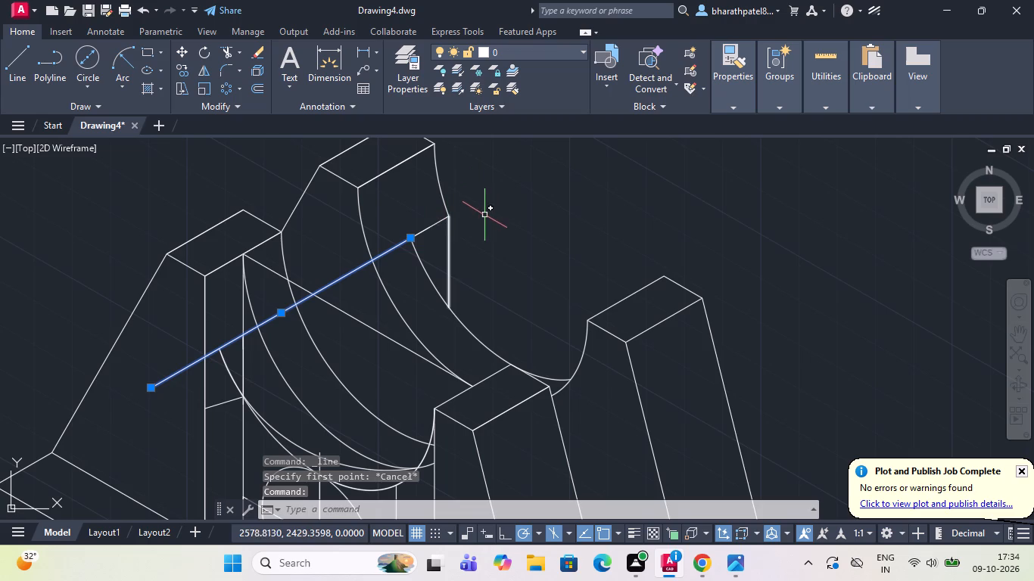
{"action": "key", "text": "Delete"}
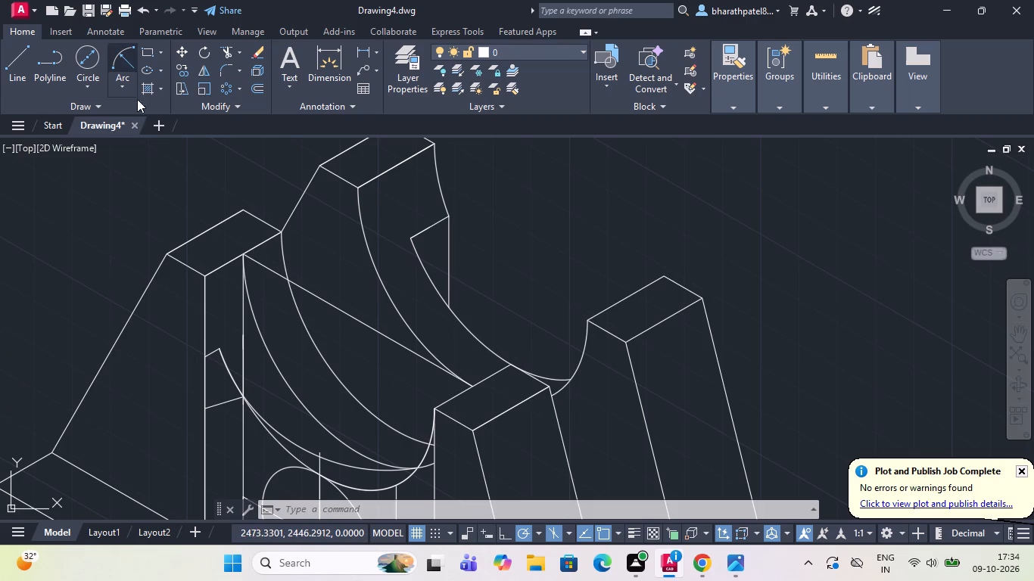
{"action": "left_click", "coordinate": [305, 291]}
{"action": "key", "text": "Delete"}
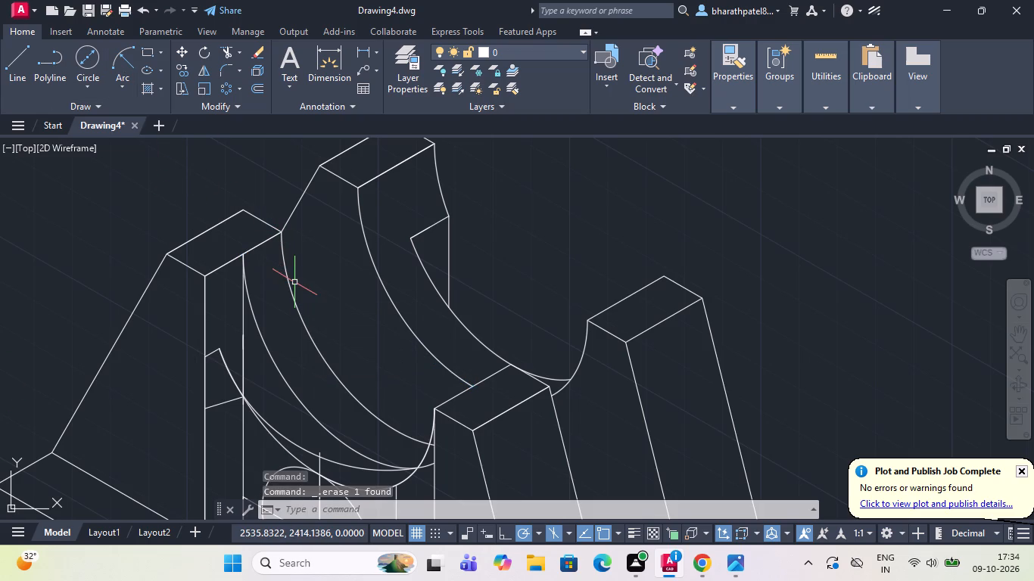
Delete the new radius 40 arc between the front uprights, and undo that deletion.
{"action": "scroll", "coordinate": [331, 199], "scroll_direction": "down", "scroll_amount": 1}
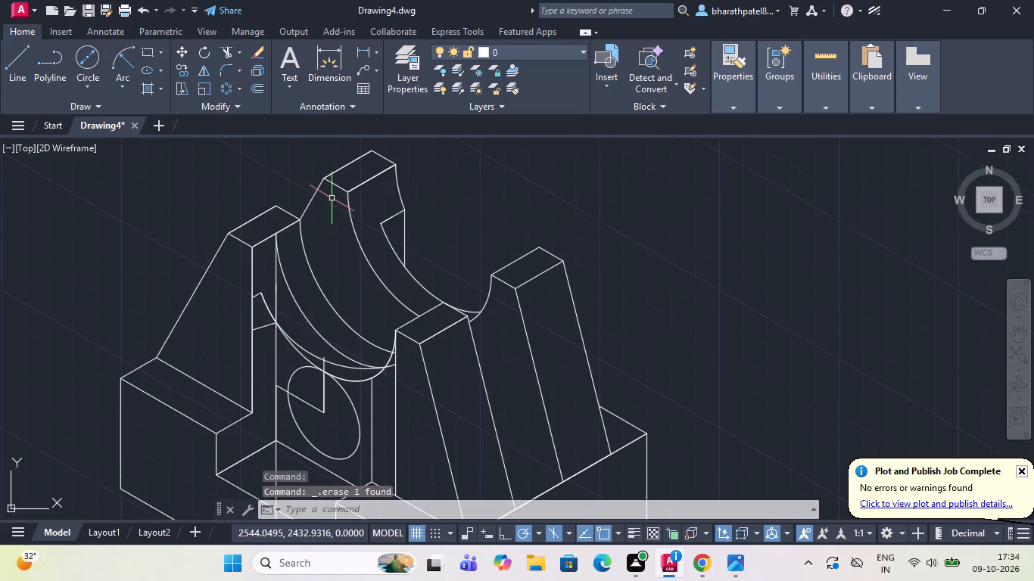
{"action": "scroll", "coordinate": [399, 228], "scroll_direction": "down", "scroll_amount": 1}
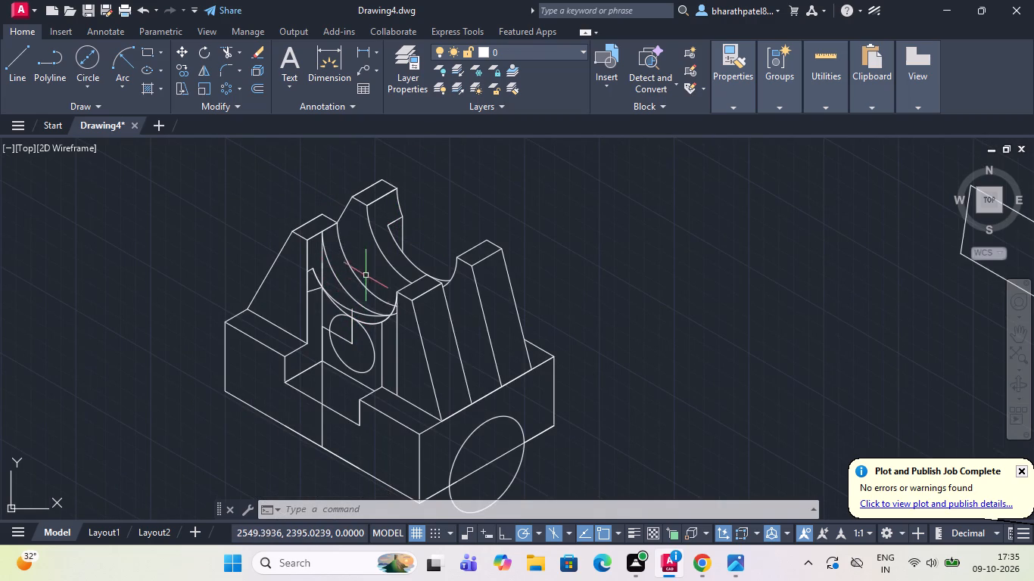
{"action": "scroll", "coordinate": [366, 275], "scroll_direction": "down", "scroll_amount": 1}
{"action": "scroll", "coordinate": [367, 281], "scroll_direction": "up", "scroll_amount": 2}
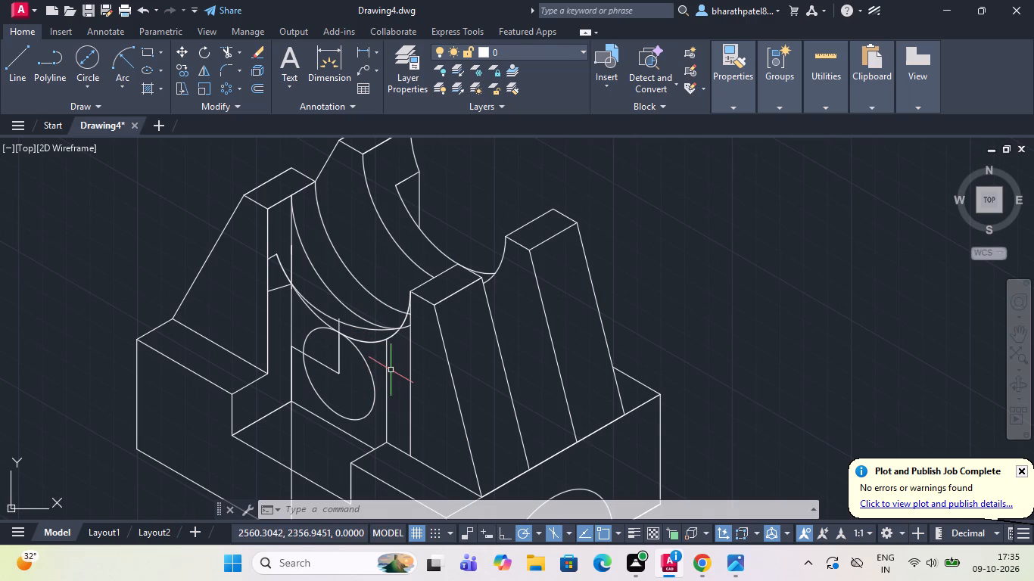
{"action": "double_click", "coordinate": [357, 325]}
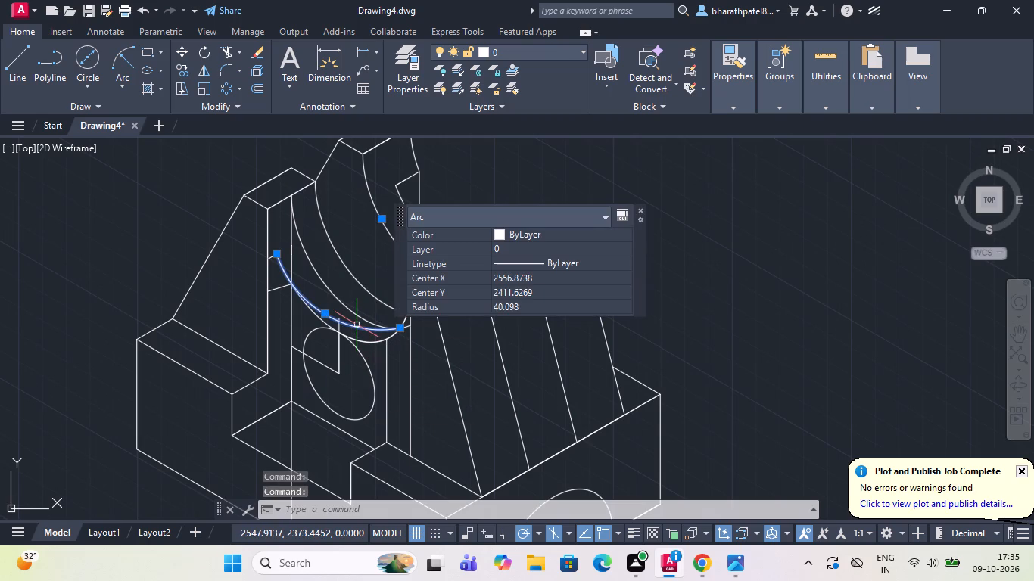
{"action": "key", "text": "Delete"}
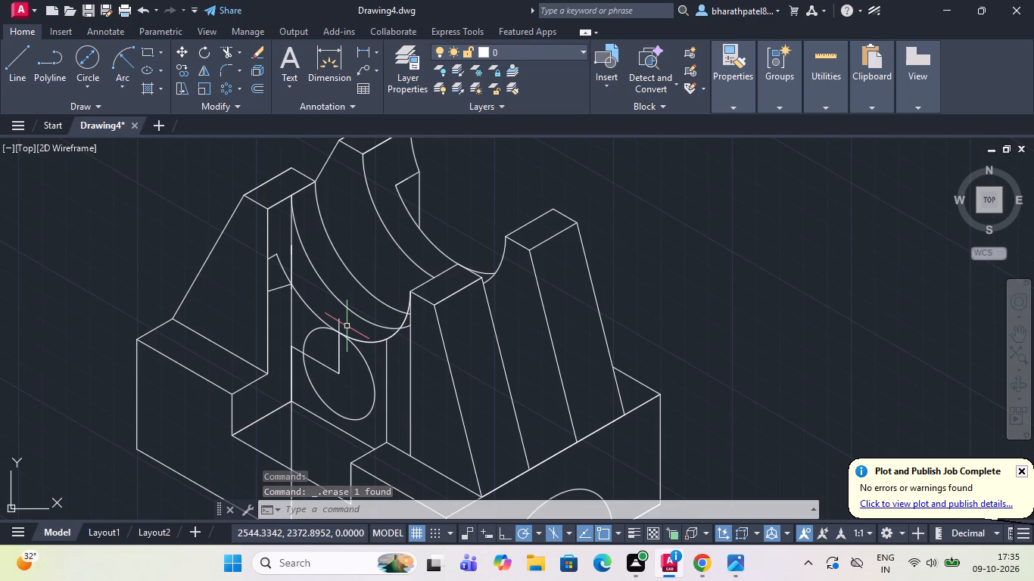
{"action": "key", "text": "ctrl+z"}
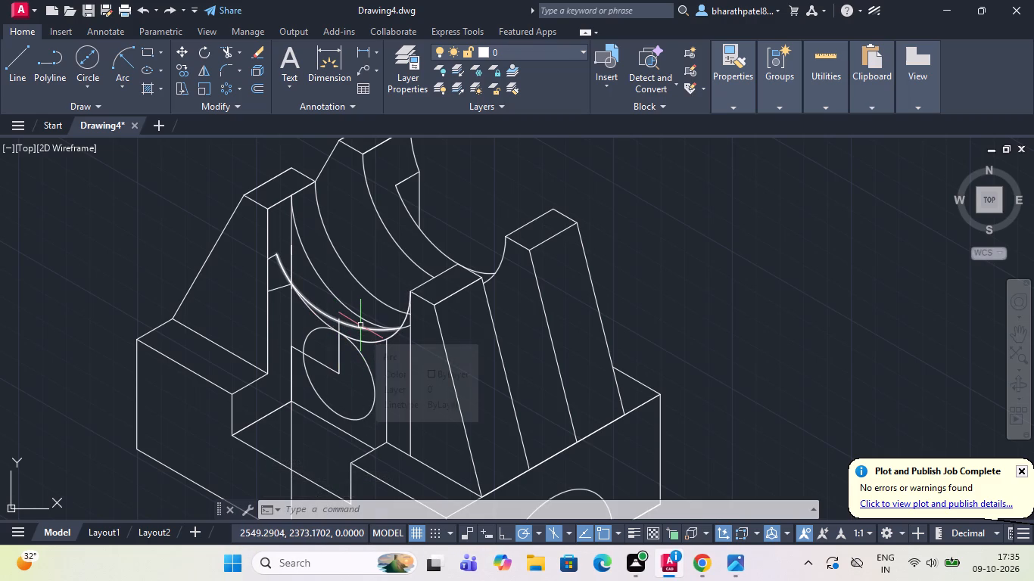
Delete the radius 40 arc together with the isocircle arc just below it between the front uprights.
{"action": "left_click", "coordinate": [360, 325]}
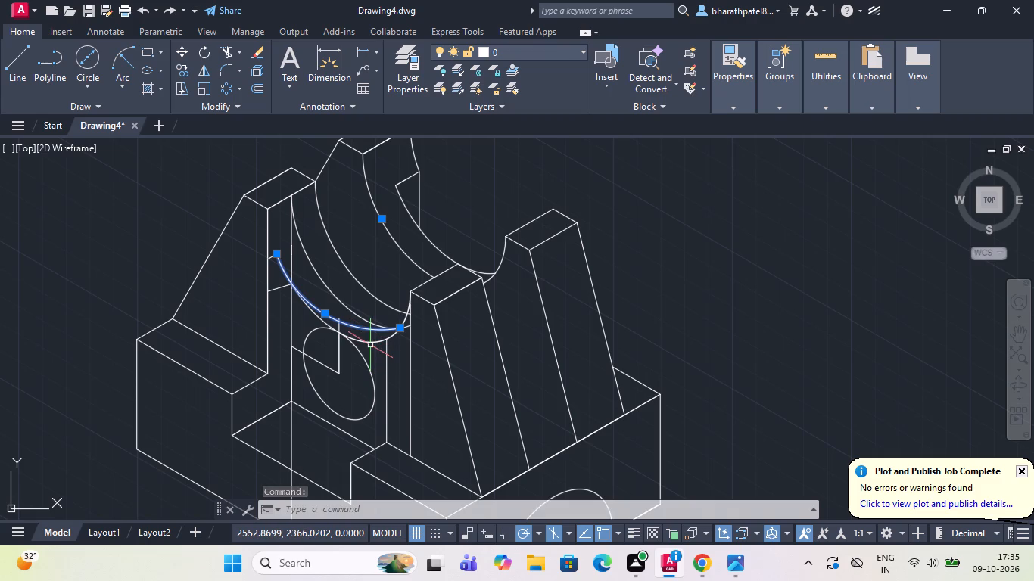
{"action": "left_click", "coordinate": [369, 340]}
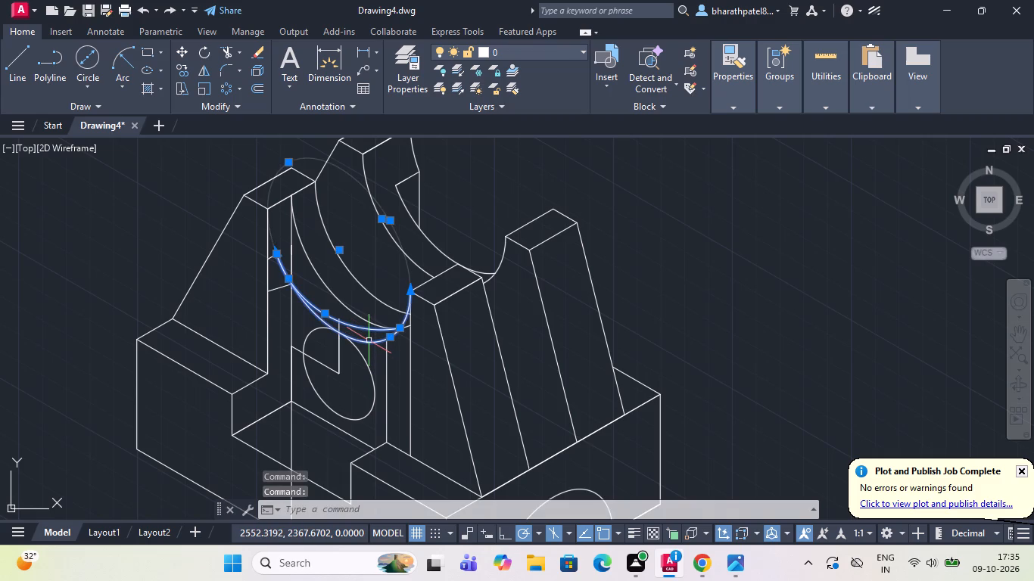
{"action": "key", "text": "Delete"}
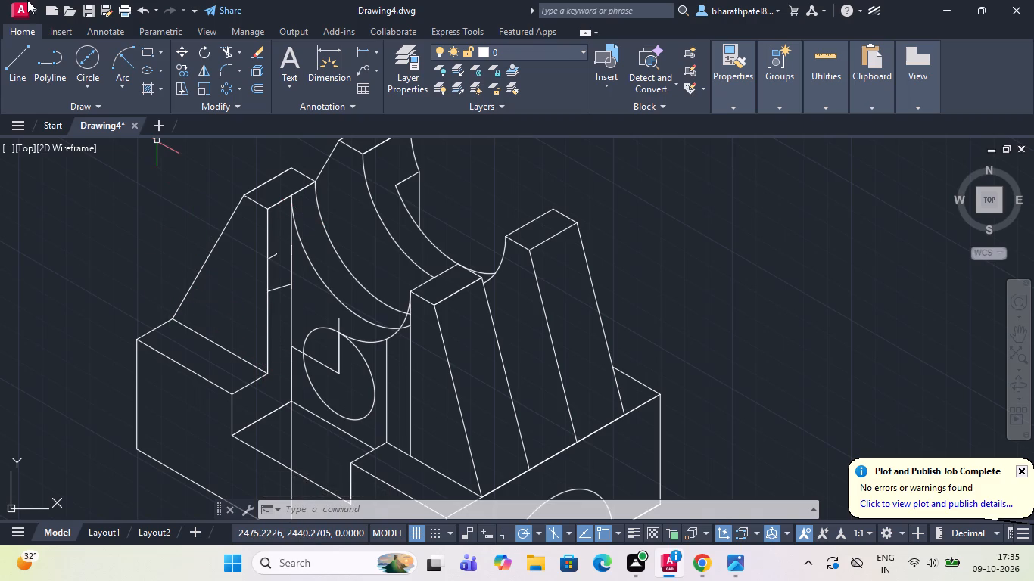
Redraw the 210° construction line from the rear recess arc's upper endpoint across the left front upright's front face.
{"action": "left_click", "coordinate": [23, 60]}
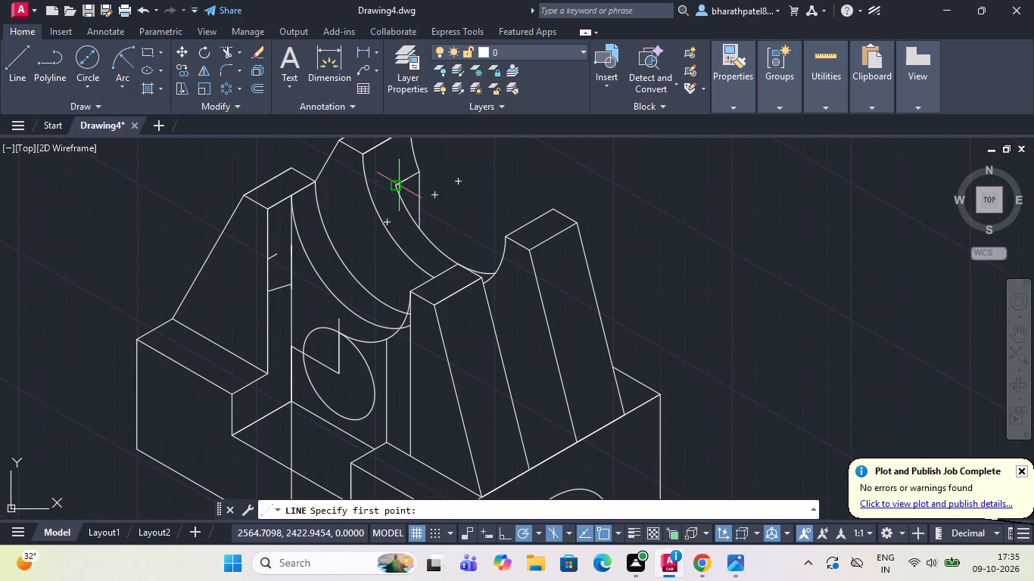
{"action": "left_click", "coordinate": [394, 182]}
{"action": "left_click", "coordinate": [222, 284]}
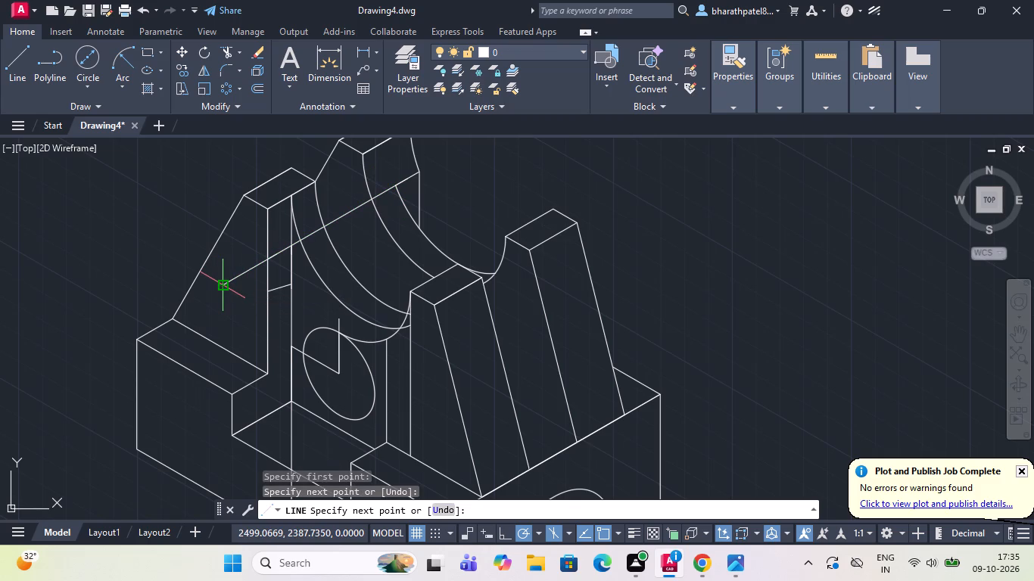
{"action": "key", "text": "grave"}
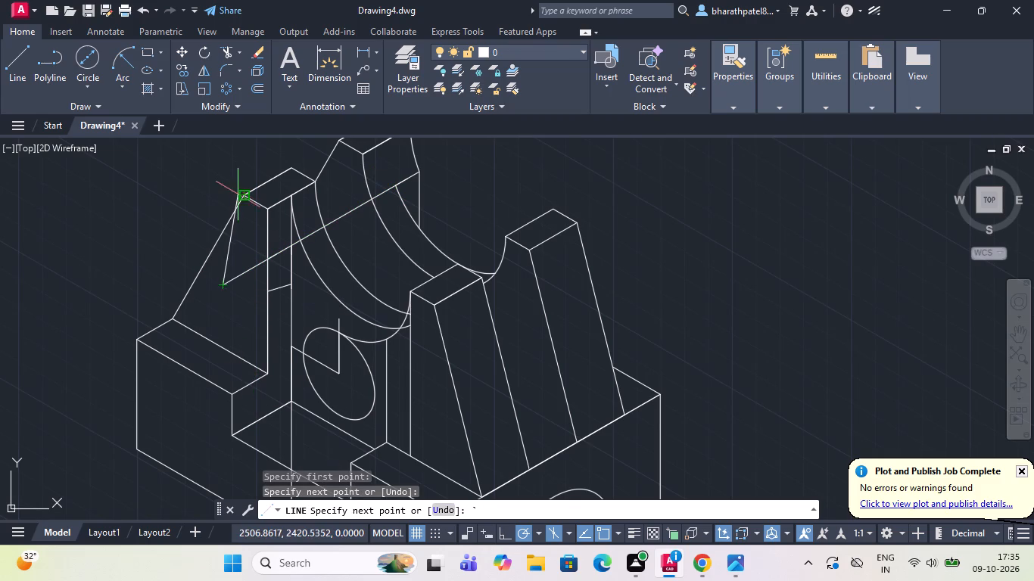
{"action": "key", "text": "Escape"}
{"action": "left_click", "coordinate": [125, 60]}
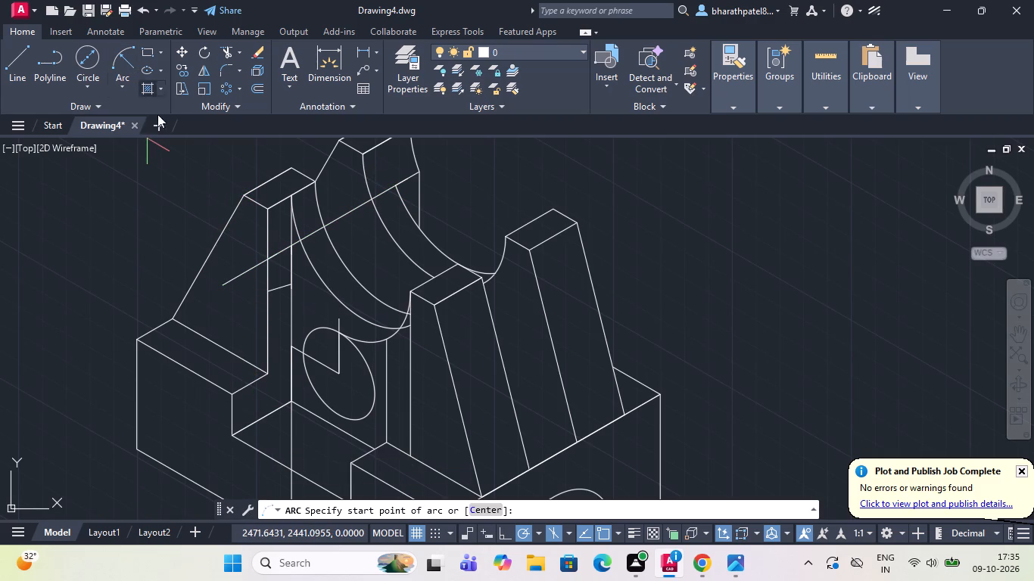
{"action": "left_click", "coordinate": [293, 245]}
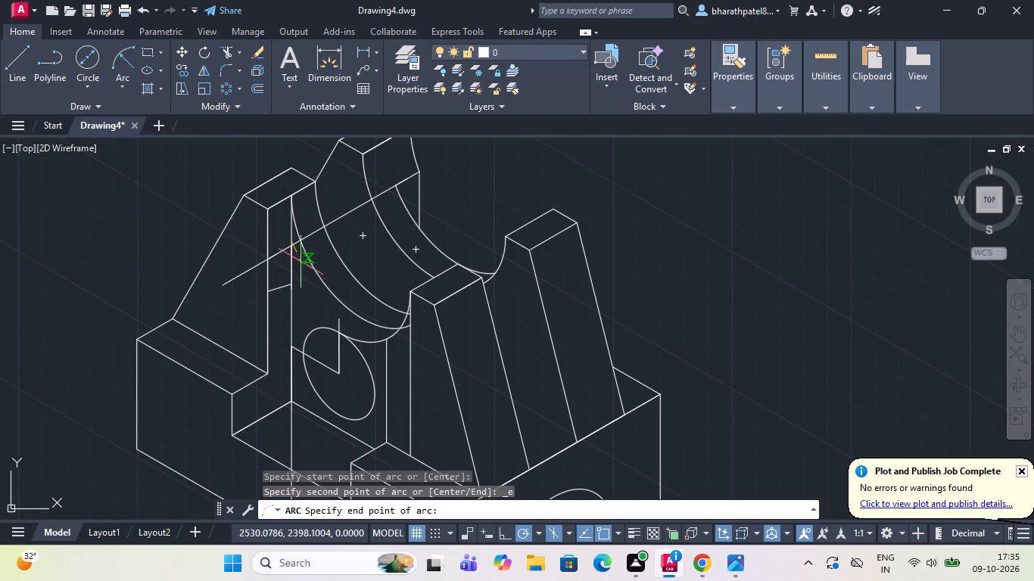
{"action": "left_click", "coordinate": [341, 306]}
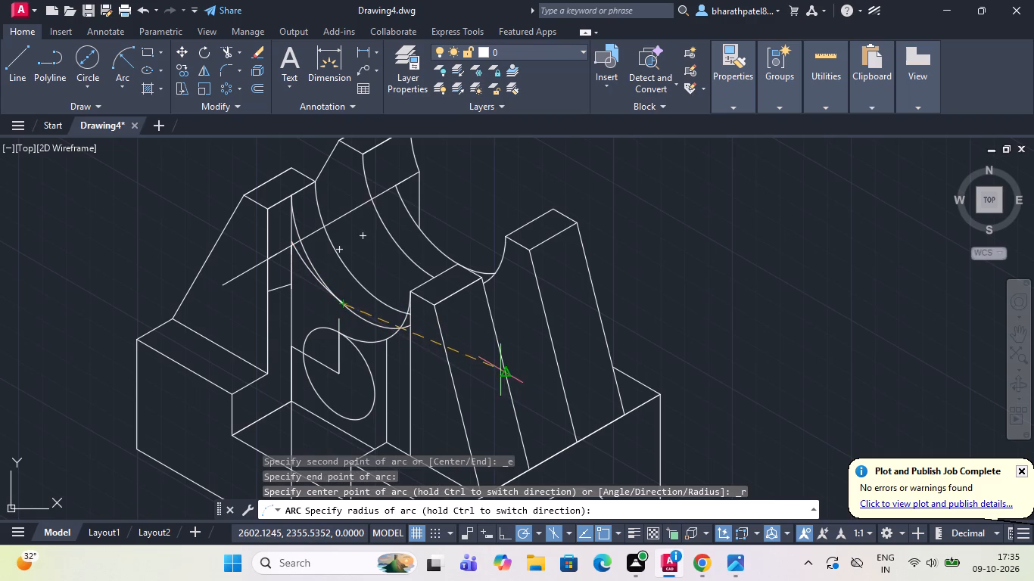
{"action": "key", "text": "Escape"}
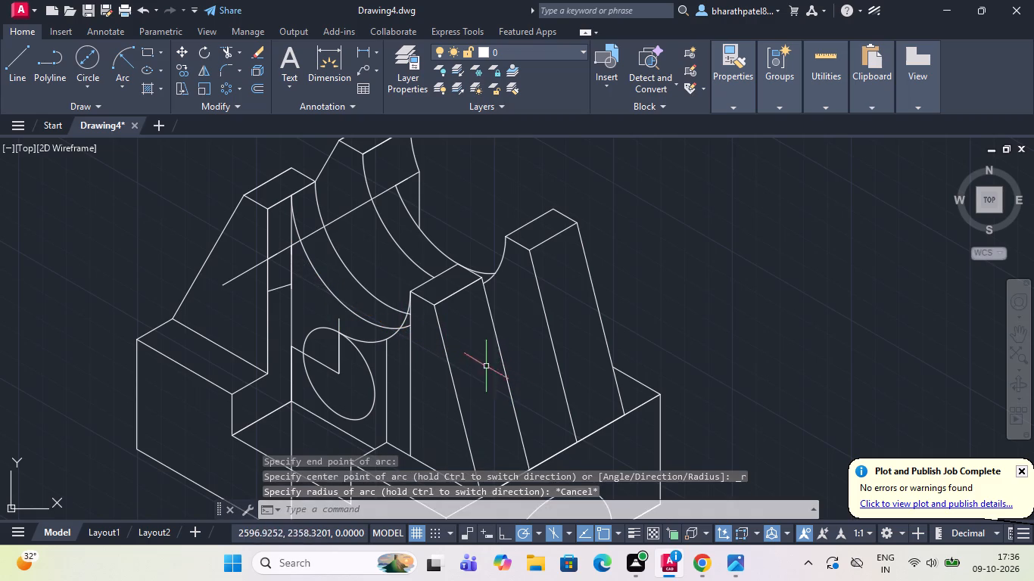
Draw a start-end-radius arc from the 210° line's crossing with the left front upright's inner vertical edge to the front recess arc.
{"action": "left_click", "coordinate": [123, 63]}
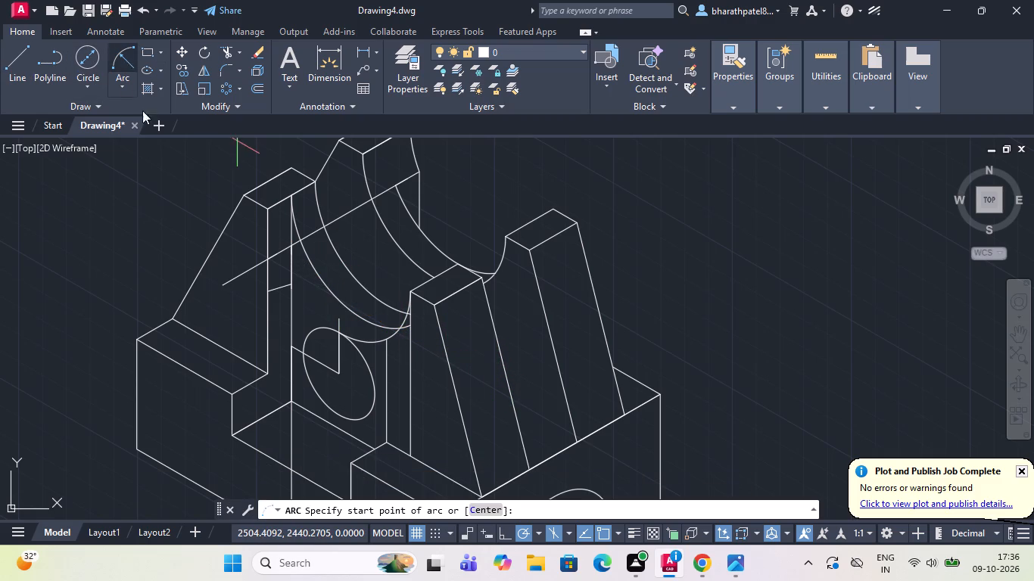
{"action": "scroll", "coordinate": [293, 239], "scroll_direction": "up", "scroll_amount": 2}
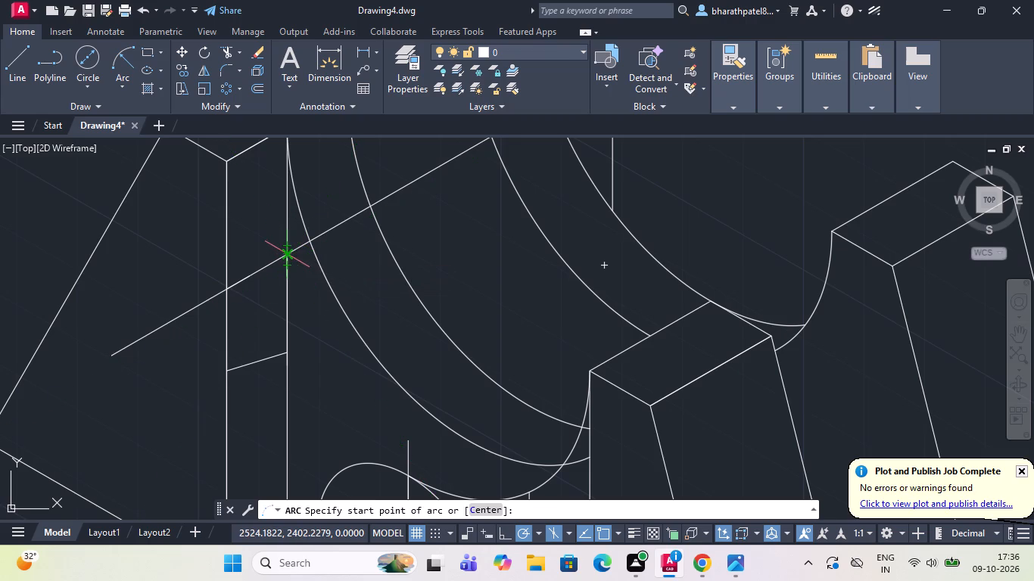
{"action": "scroll", "coordinate": [285, 254], "scroll_direction": "up", "scroll_amount": 4}
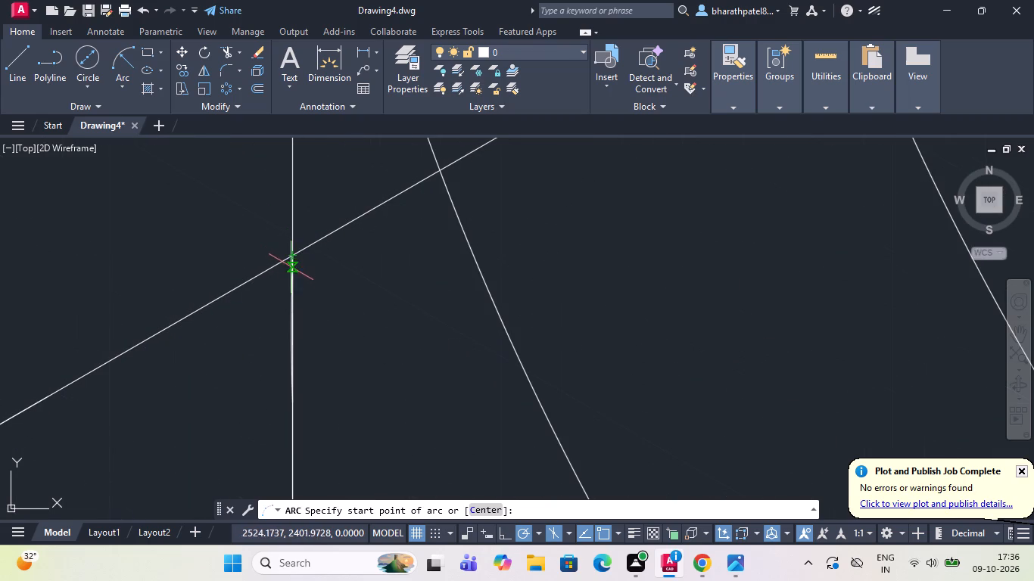
{"action": "left_click", "coordinate": [291, 255]}
{"action": "scroll", "coordinate": [290, 254], "scroll_direction": "down", "scroll_amount": 6}
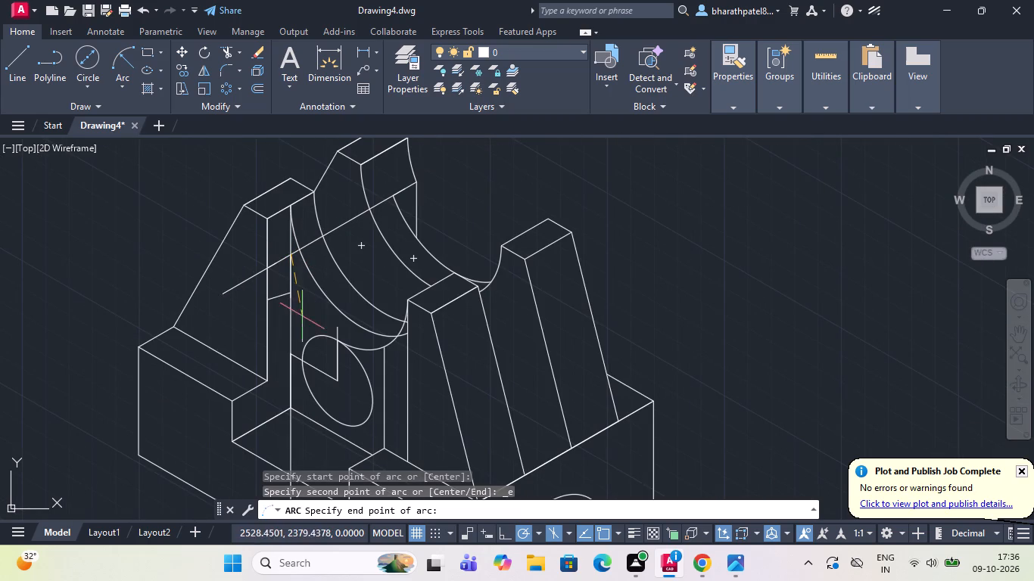
{"action": "left_click", "coordinate": [341, 315]}
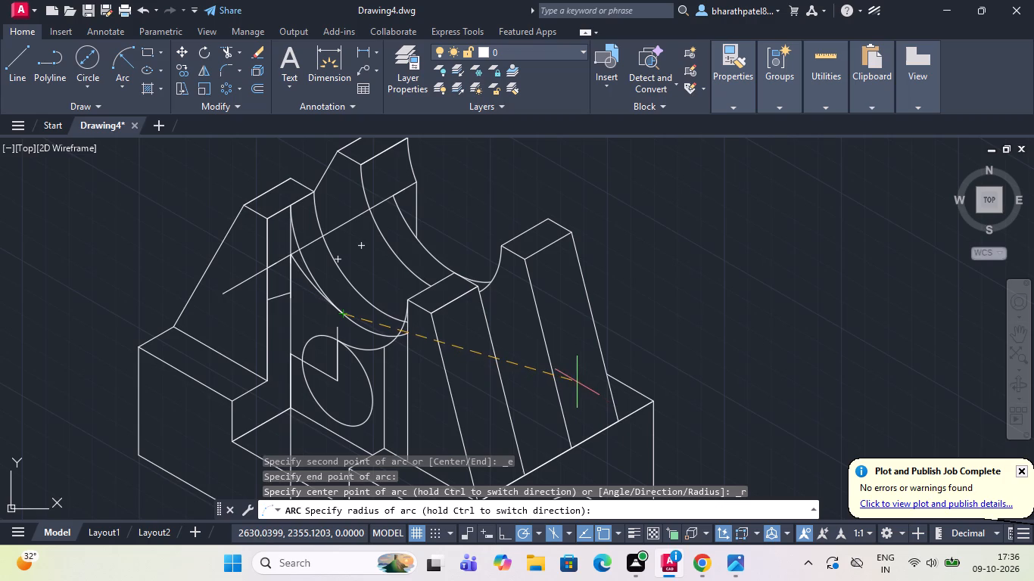
{"action": "left_click", "coordinate": [586, 387]}
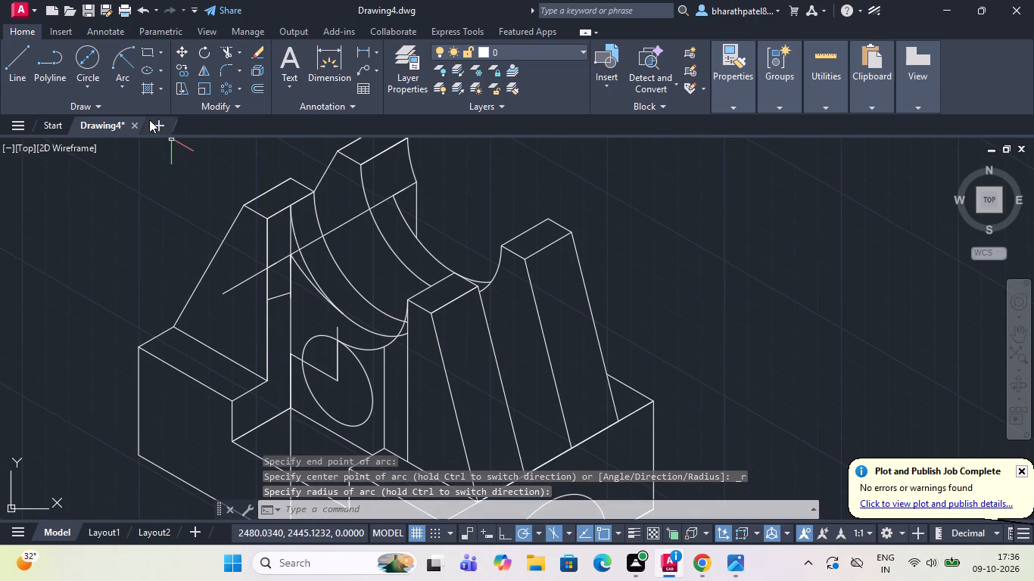
Trim the original front recess arc's upper portion above its junction with the new arc, on both sides of the 210° line.
{"action": "left_click", "coordinate": [226, 50]}
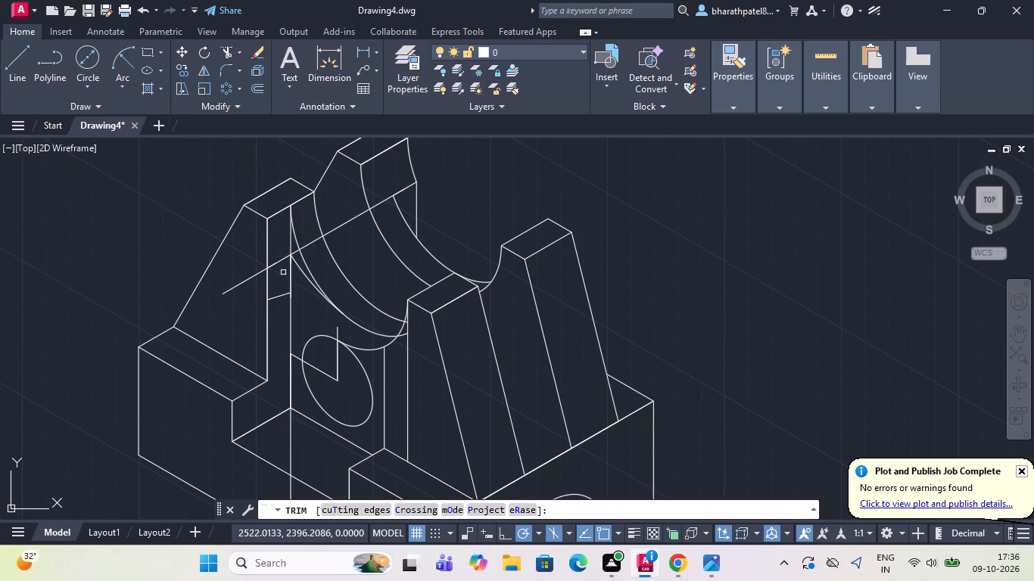
{"action": "scroll", "coordinate": [295, 250], "scroll_direction": "up", "scroll_amount": 1}
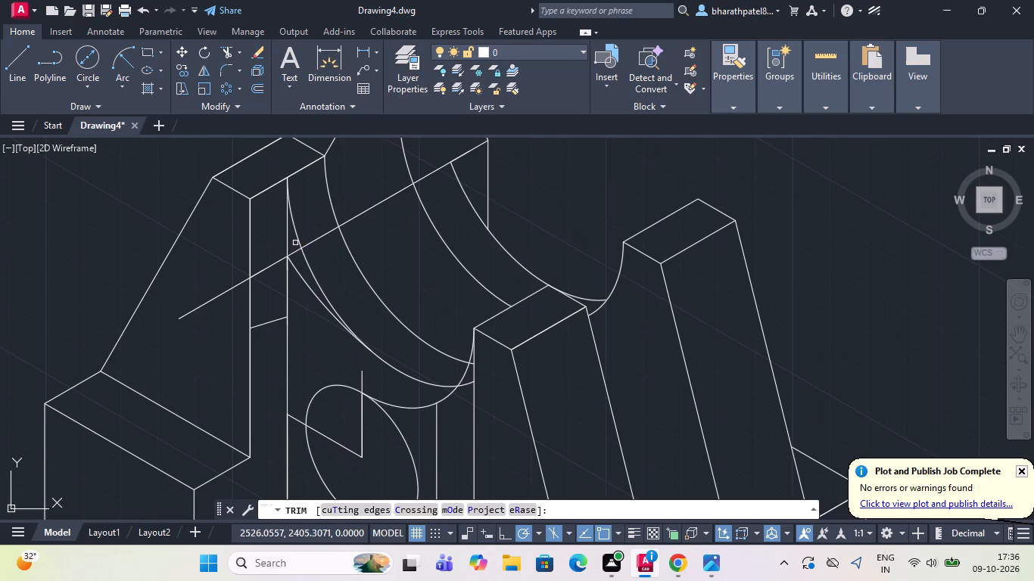
{"action": "left_click", "coordinate": [299, 235]}
{"action": "left_click", "coordinate": [307, 266]}
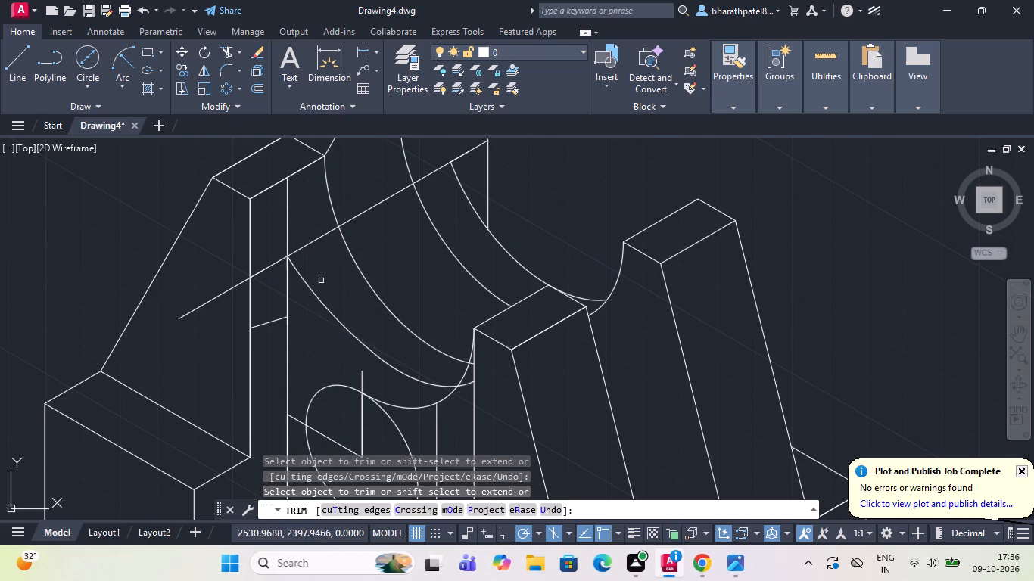
Trim away the lower arc running from the ellipse up to the right front upright's inner top corner, piece by piece.
{"action": "scroll", "coordinate": [392, 279], "scroll_direction": "down", "scroll_amount": 2}
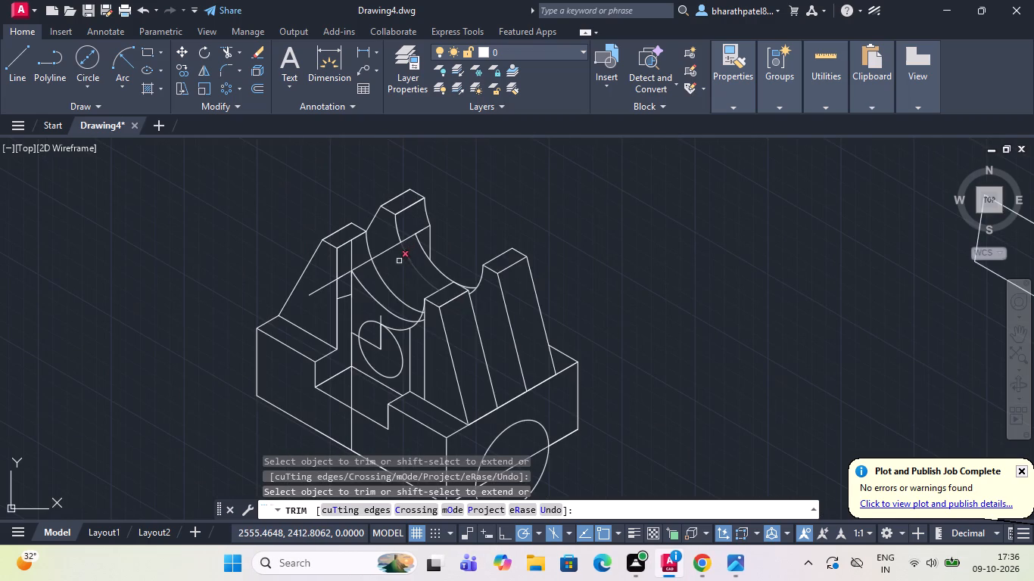
{"action": "scroll", "coordinate": [375, 347], "scroll_direction": "up", "scroll_amount": 3}
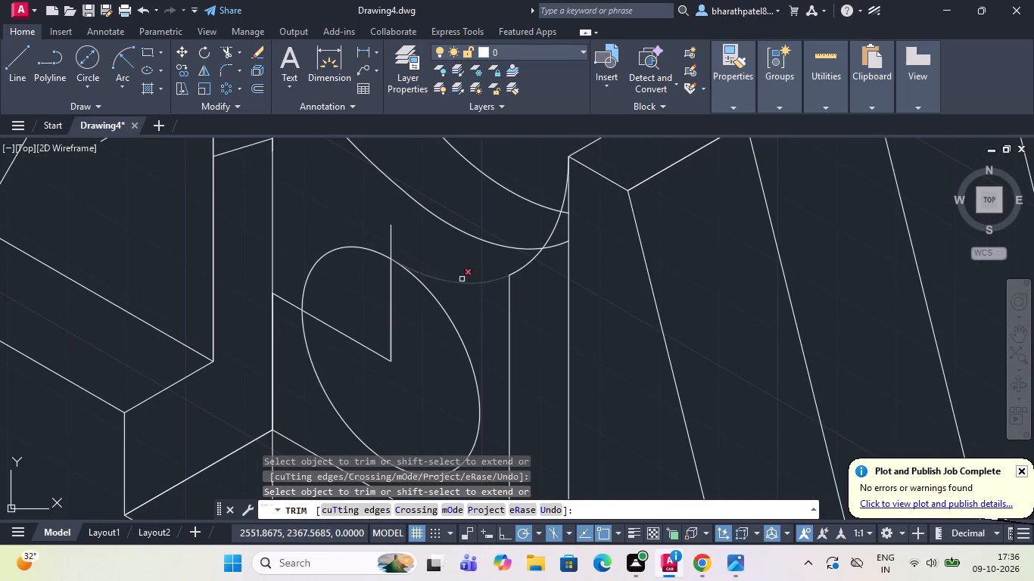
{"action": "left_click", "coordinate": [462, 284]}
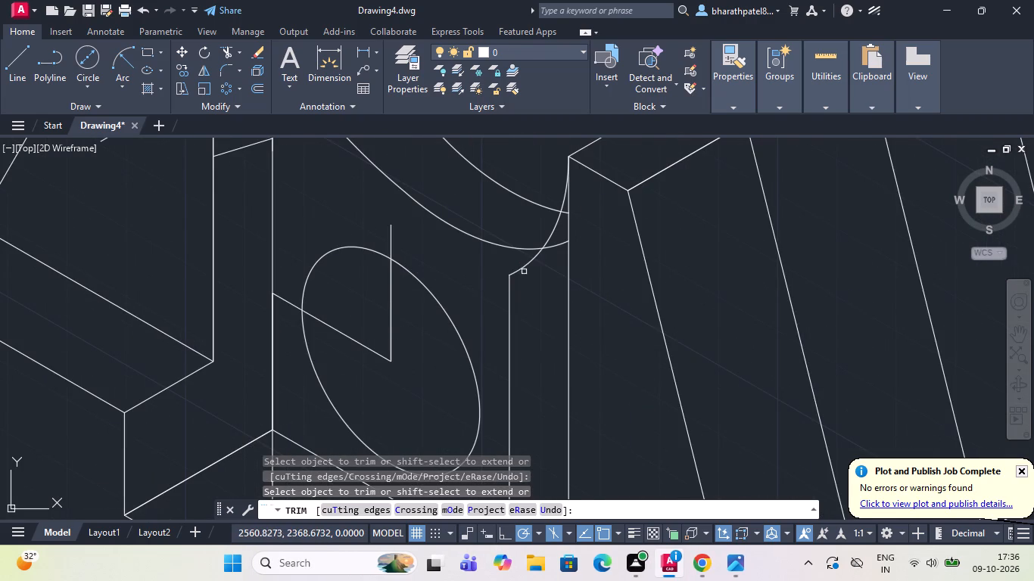
{"action": "double_click", "coordinate": [521, 266]}
{"action": "left_click", "coordinate": [552, 228]}
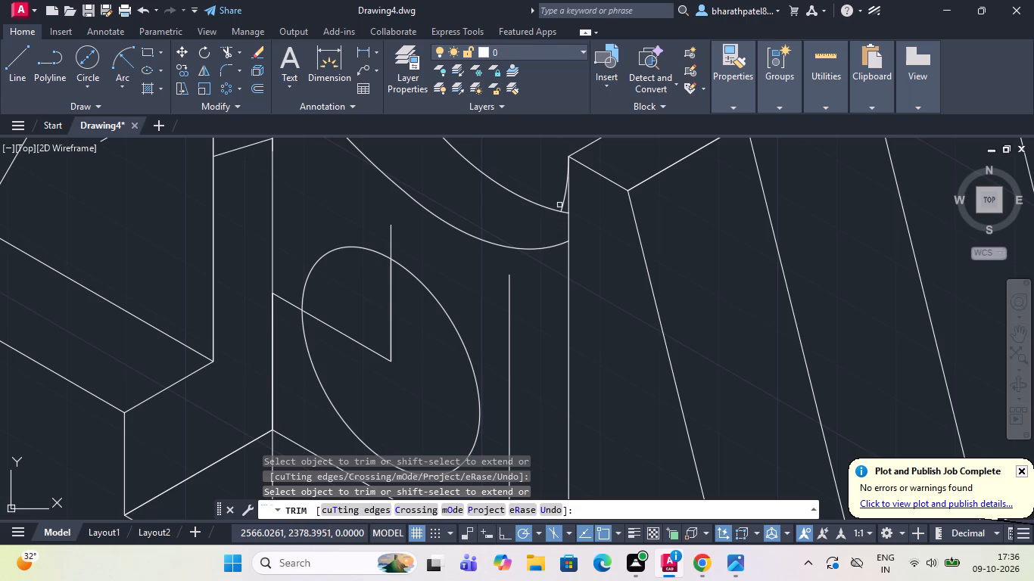
{"action": "left_click", "coordinate": [562, 198]}
{"action": "scroll", "coordinate": [562, 198], "scroll_direction": "down", "scroll_amount": 4}
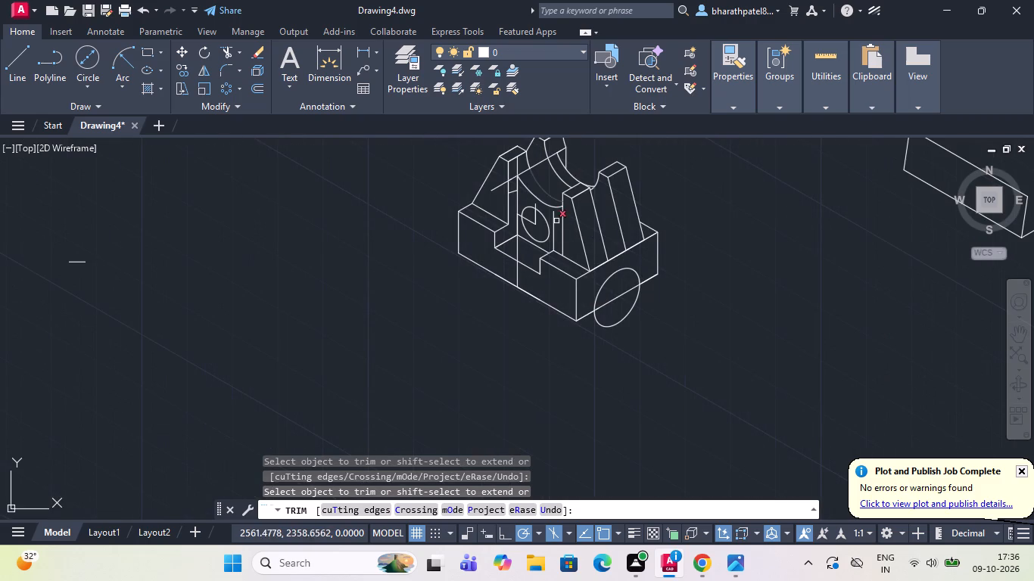
{"action": "scroll", "coordinate": [587, 173], "scroll_direction": "up", "scroll_amount": 1}
{"action": "scroll", "coordinate": [587, 174], "scroll_direction": "down", "scroll_amount": 1}
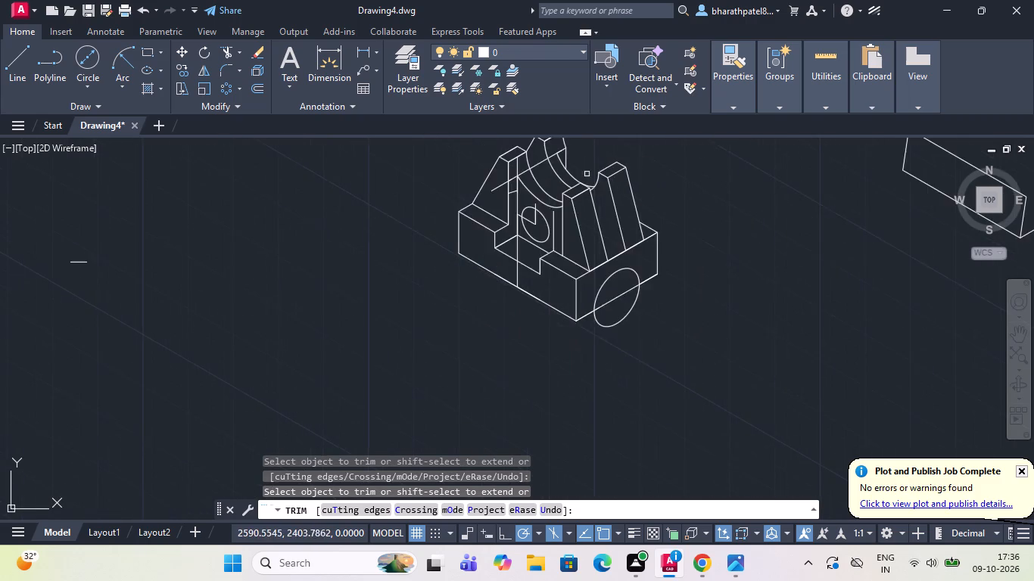
{"action": "scroll", "coordinate": [585, 175], "scroll_direction": "down", "scroll_amount": 3}
{"action": "scroll", "coordinate": [588, 147], "scroll_direction": "up", "scroll_amount": 3}
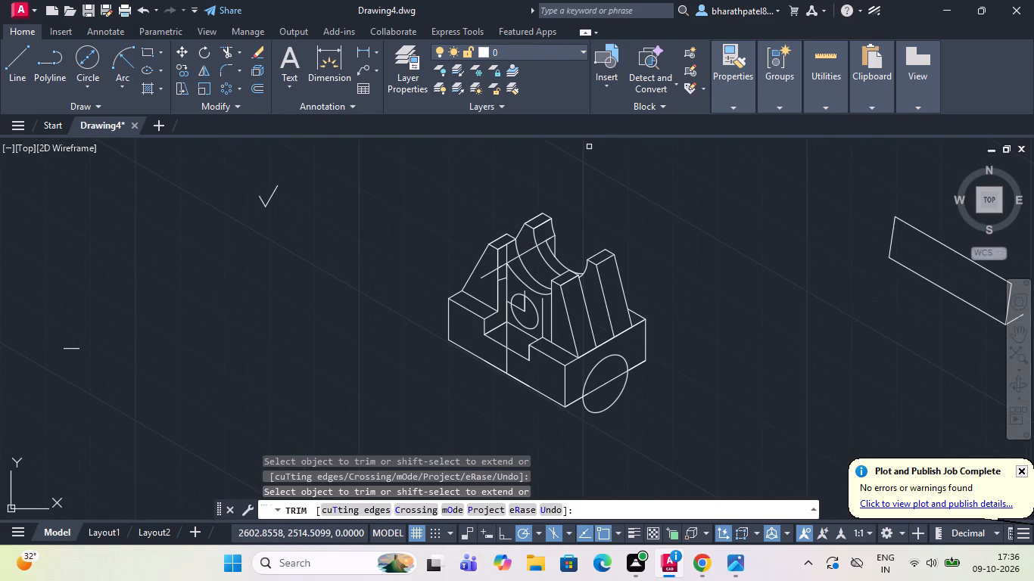
{"action": "key", "text": "Escape"}
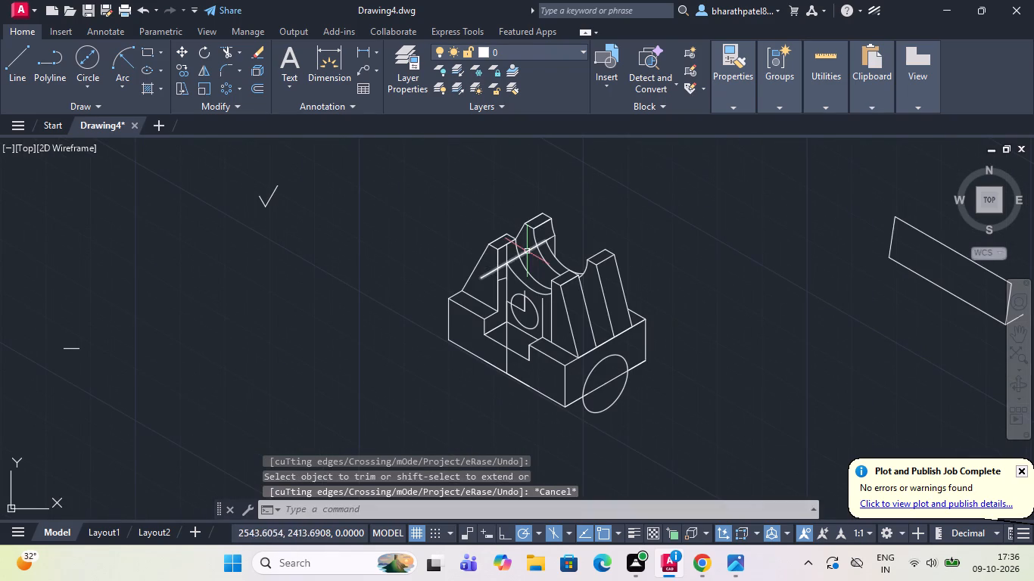
Delete the 210° construction line crossing the left front upright and the recess.
{"action": "left_click", "coordinate": [483, 273]}
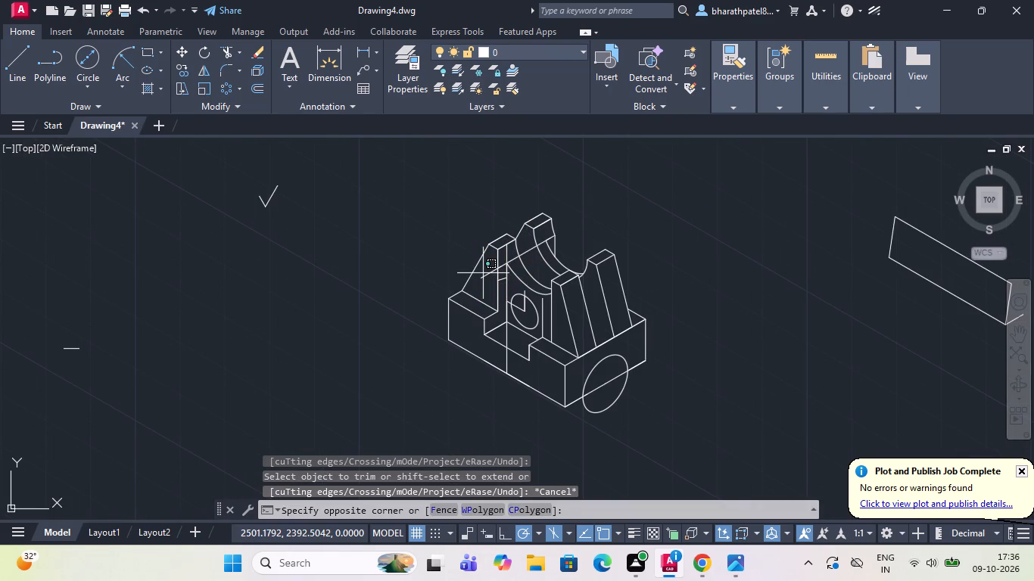
{"action": "left_click", "coordinate": [487, 273]}
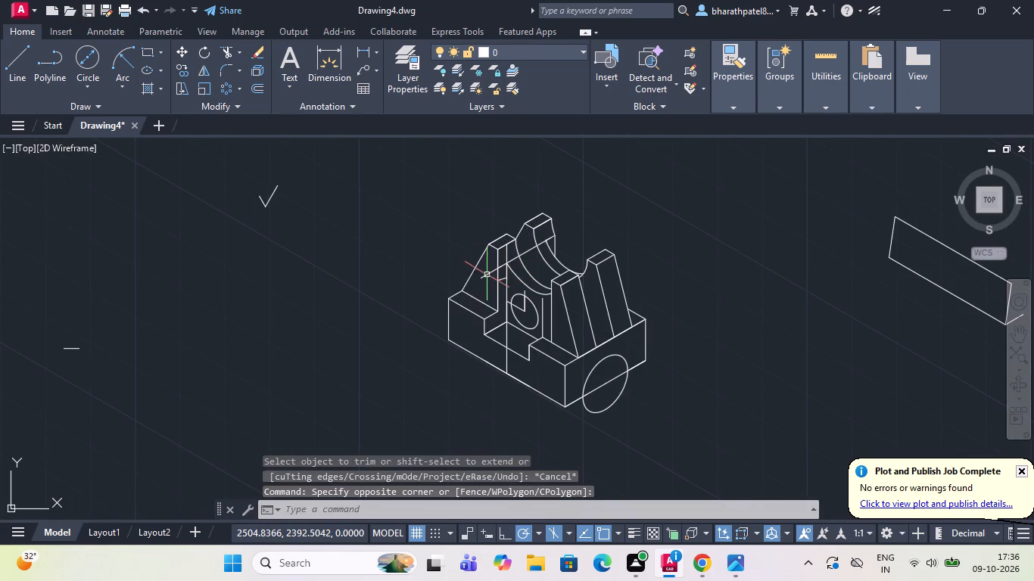
{"action": "scroll", "coordinate": [487, 276], "scroll_direction": "up", "scroll_amount": 2}
{"action": "left_click", "coordinate": [486, 270]}
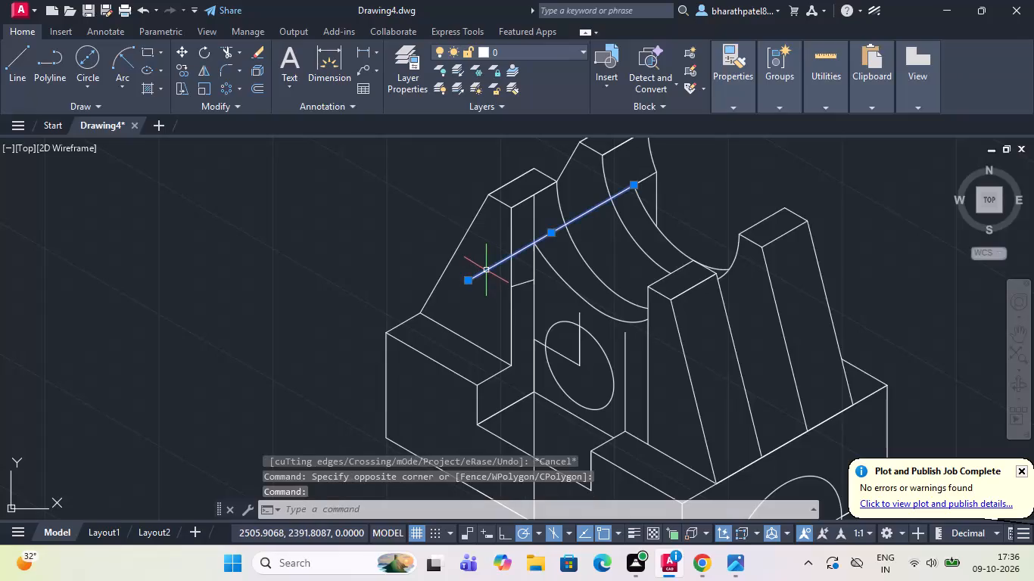
{"action": "key", "text": "BackSpace"}
{"action": "key", "text": "BackSpace"}
{"action": "key", "text": "Delete"}
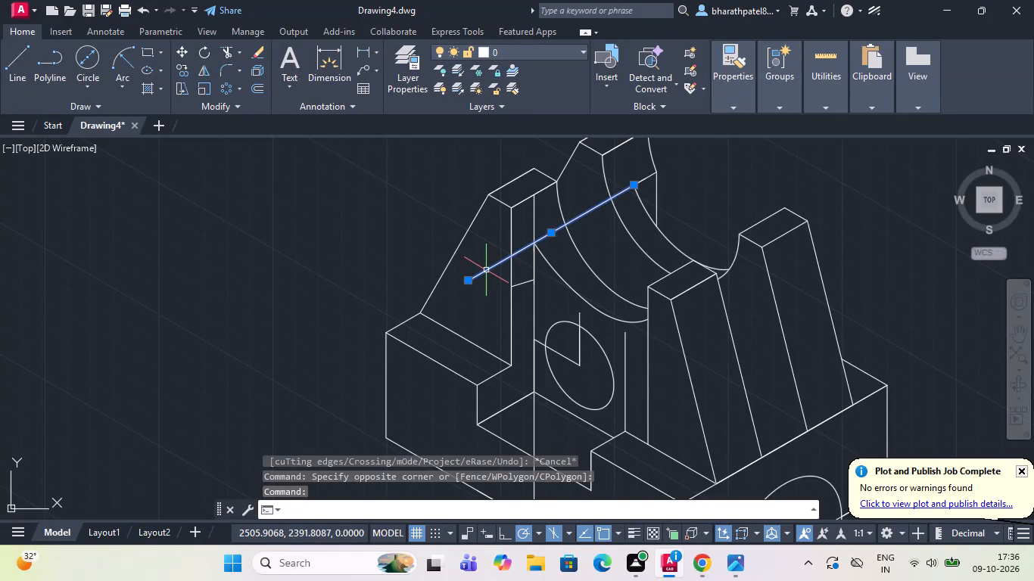
{"action": "left_click", "coordinate": [486, 270]}
{"action": "key", "text": "Delete"}
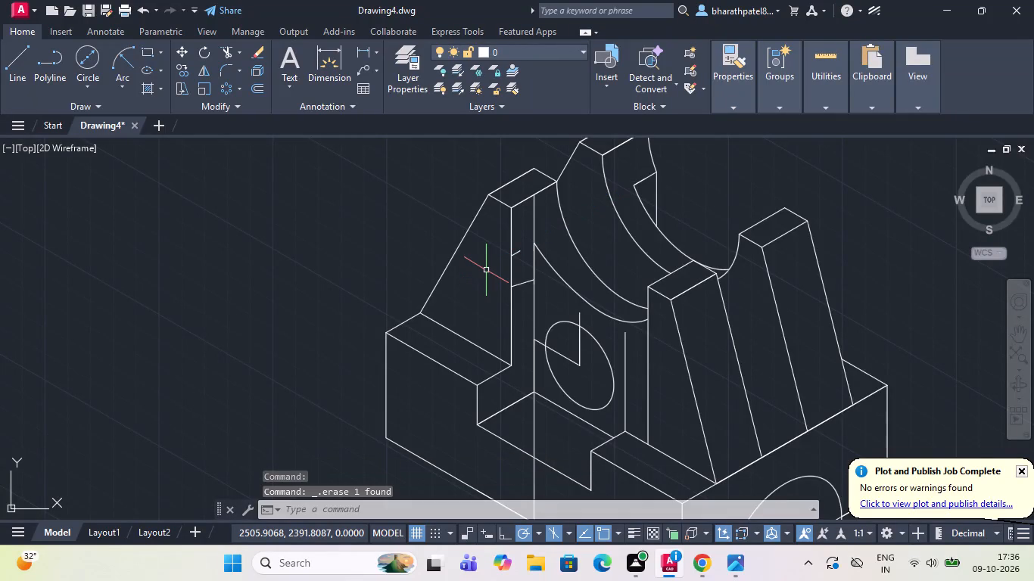
Trim away the short stub, the slanted line and their leftover fragments on the left front upright's narrow inner face.
{"action": "scroll", "coordinate": [486, 270], "scroll_direction": "down", "scroll_amount": 1}
{"action": "scroll", "coordinate": [486, 270], "scroll_direction": "up", "scroll_amount": 1}
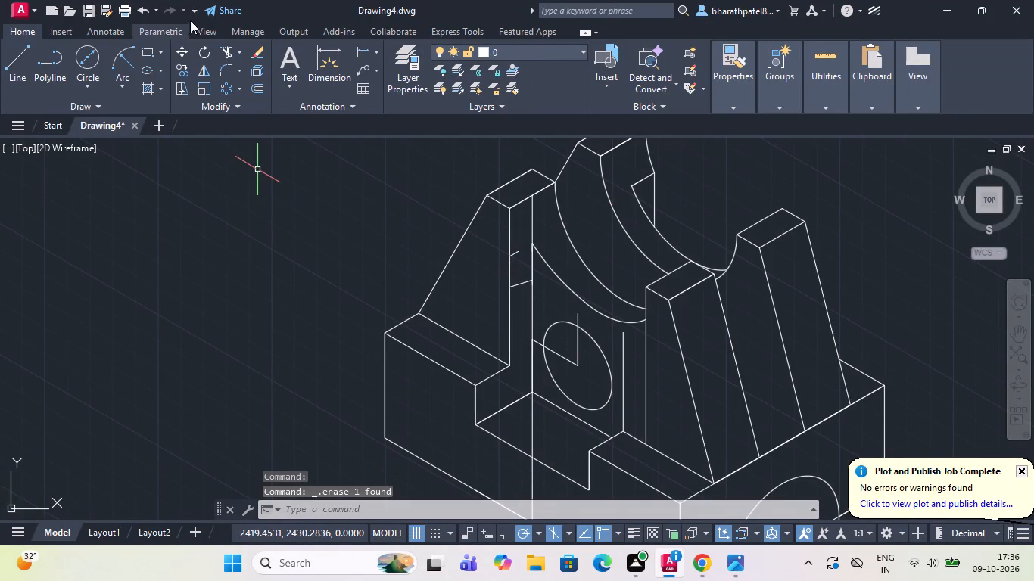
{"action": "left_click", "coordinate": [232, 54]}
{"action": "scroll", "coordinate": [562, 261], "scroll_direction": "down", "scroll_amount": 1}
{"action": "scroll", "coordinate": [562, 261], "scroll_direction": "up", "scroll_amount": 1}
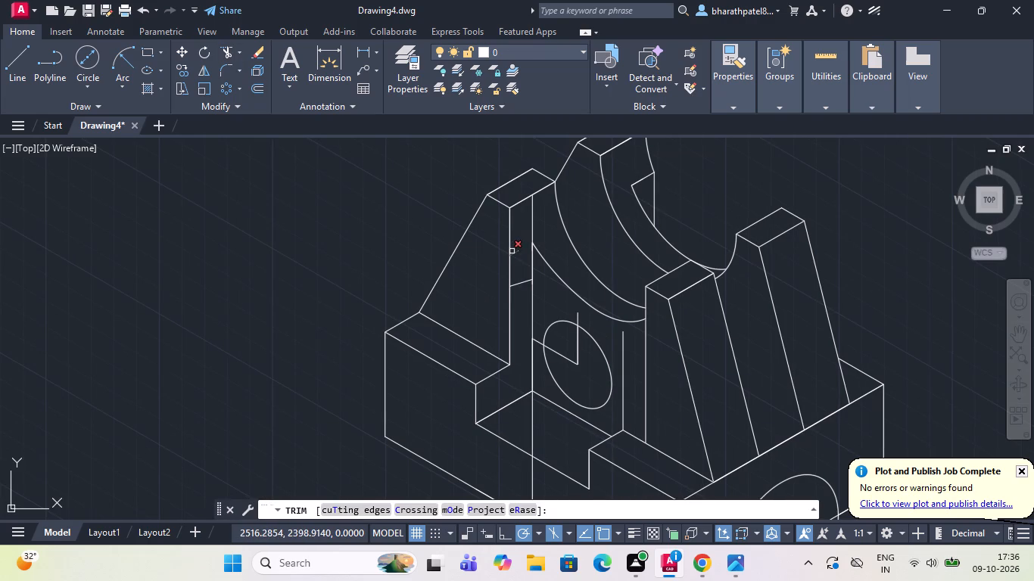
{"action": "left_click", "coordinate": [514, 252]}
{"action": "left_click", "coordinate": [522, 281]}
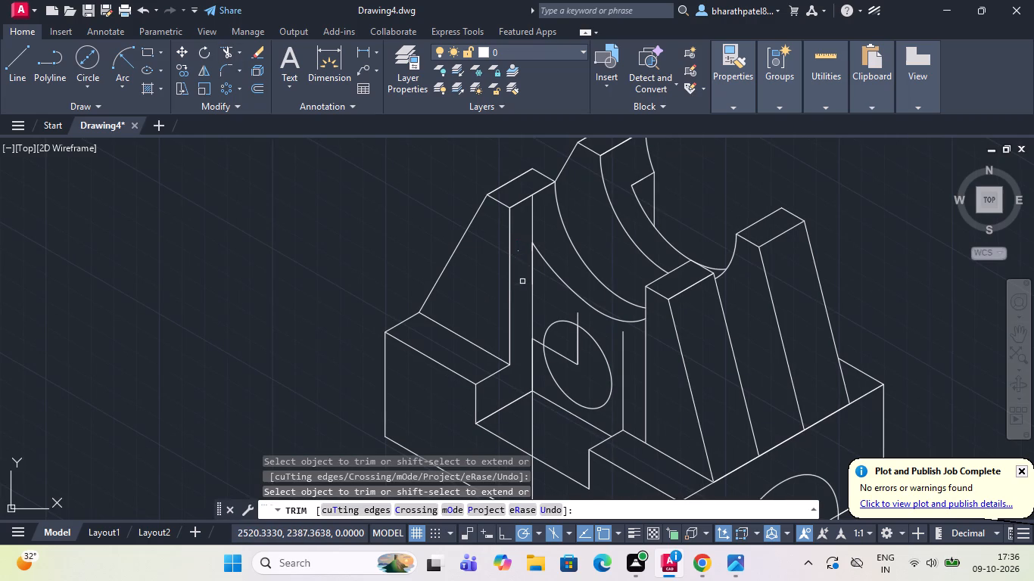
{"action": "scroll", "coordinate": [522, 254], "scroll_direction": "up", "scroll_amount": 2}
{"action": "left_click_drag", "start_coordinate": [522, 254], "coordinate": [524, 251]}
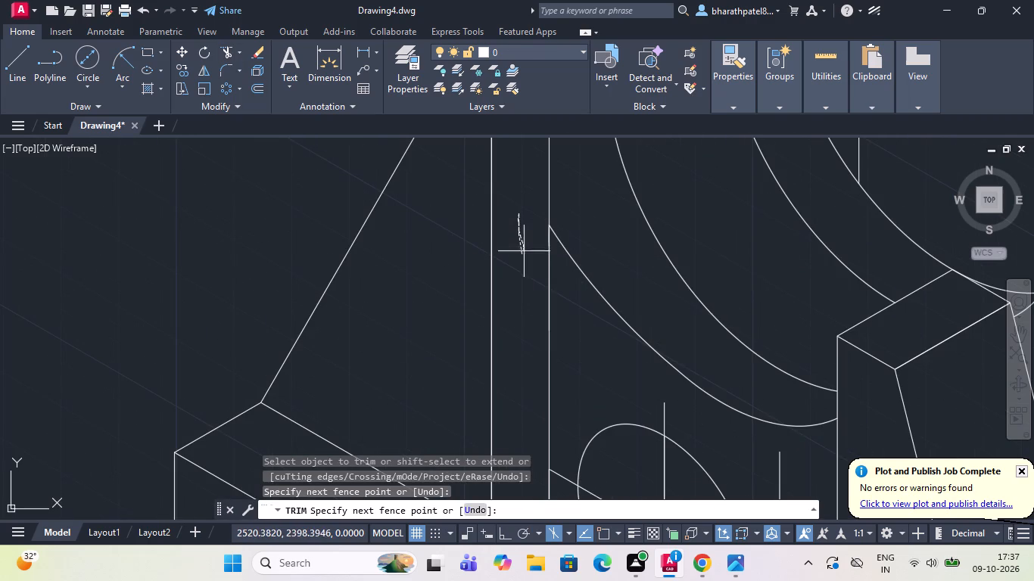
{"action": "left_click_drag", "start_coordinate": [524, 251], "coordinate": [524, 237]}
{"action": "scroll", "coordinate": [539, 291], "scroll_direction": "down", "scroll_amount": 3}
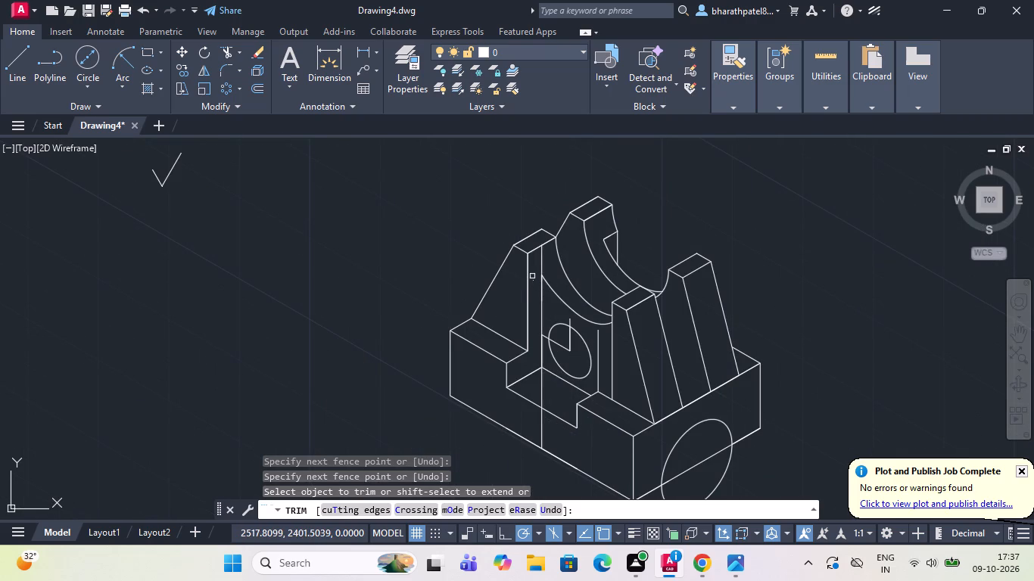
{"action": "triple_click", "coordinate": [534, 281]}
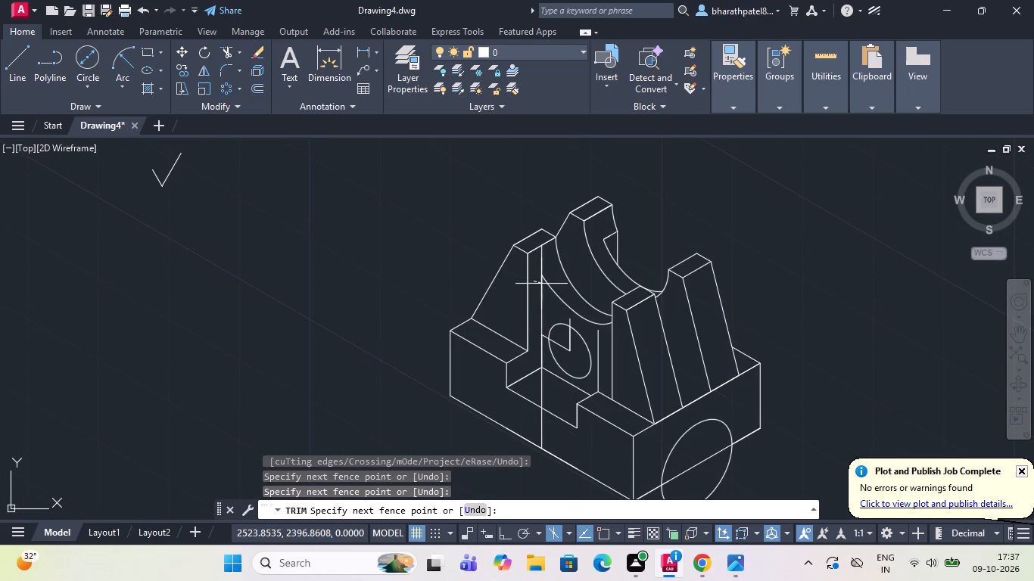
{"action": "left_click", "coordinate": [538, 290]}
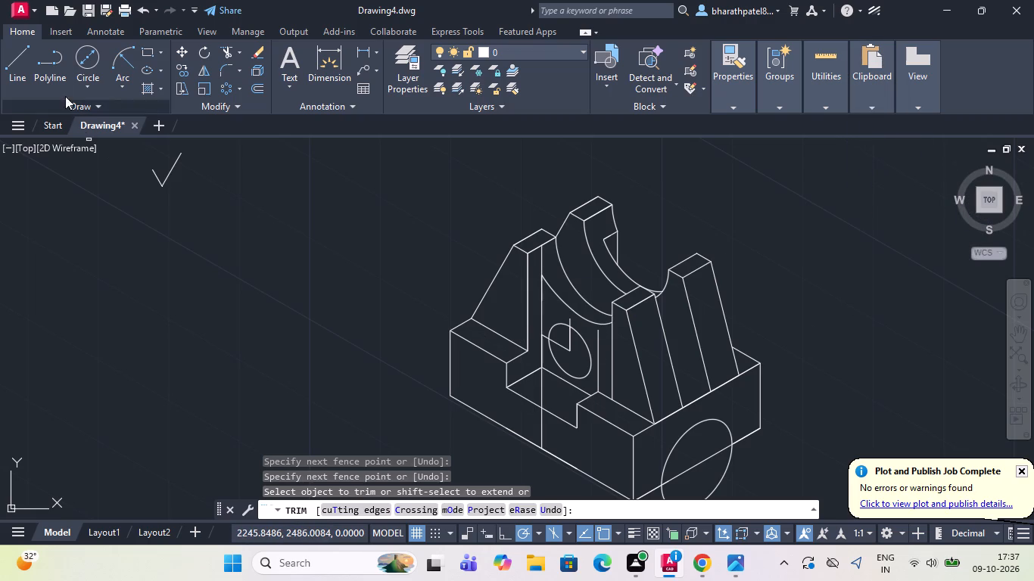
Draw a line about 33 units long at 210° from the front recess arc's upper endpoint across the left front upright.
{"action": "left_click", "coordinate": [22, 52]}
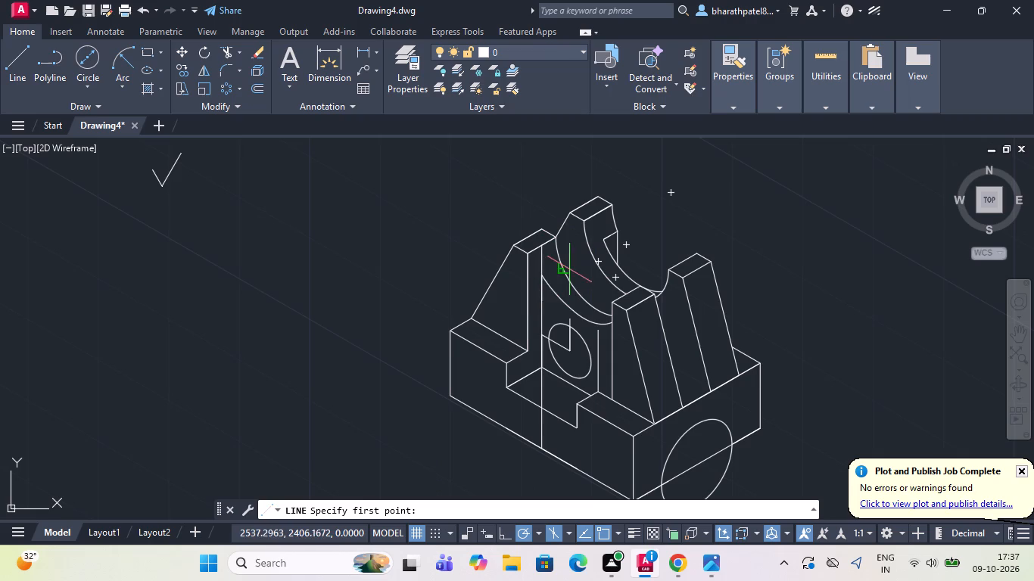
{"action": "left_click", "coordinate": [547, 276]}
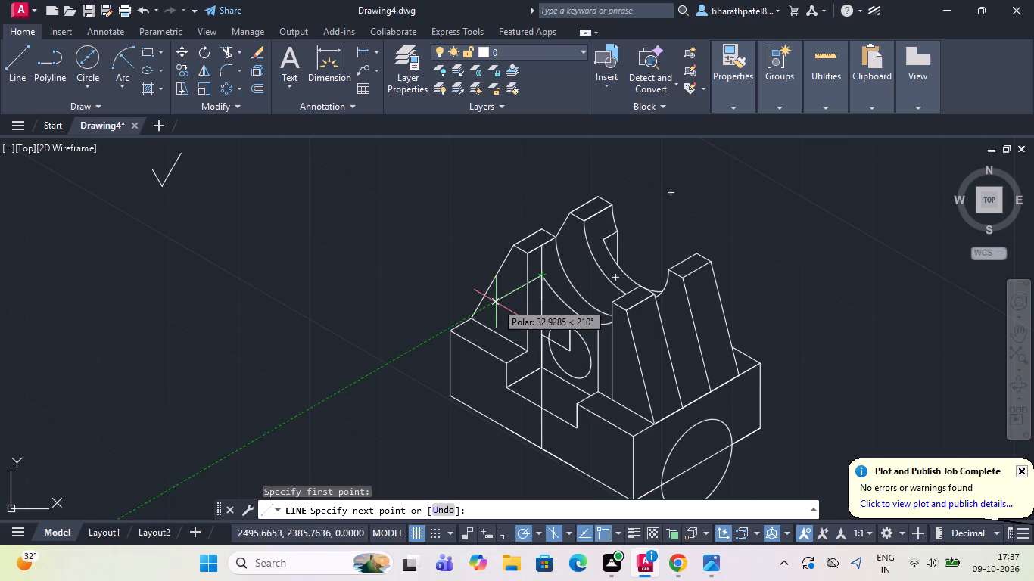
{"action": "left_click", "coordinate": [496, 303]}
{"action": "key", "text": "Escape"}
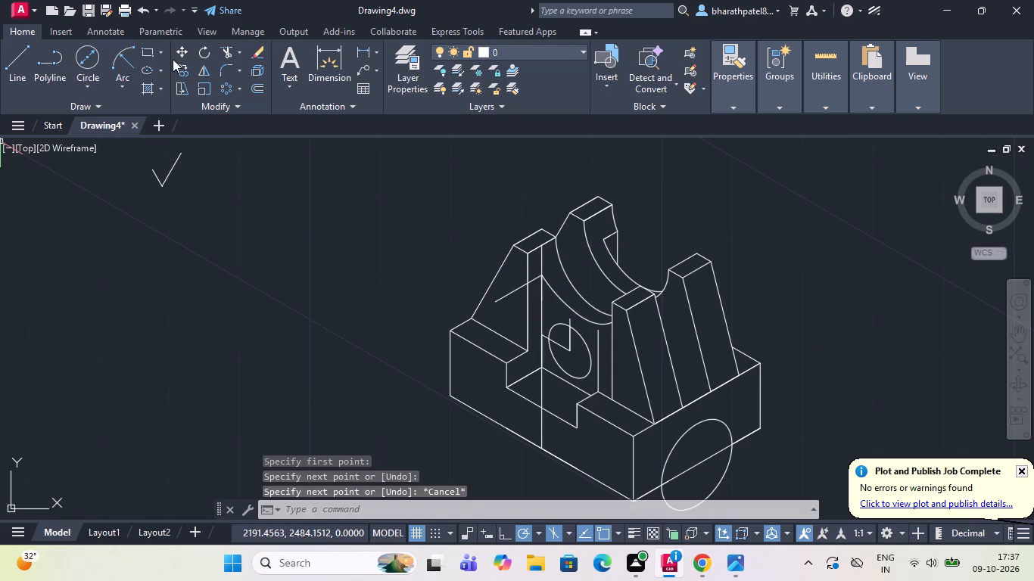
Trim the 210° line beyond the left front upright's narrow face and the inner vertical edge above the recess arc's endpoint.
{"action": "left_click", "coordinate": [222, 58]}
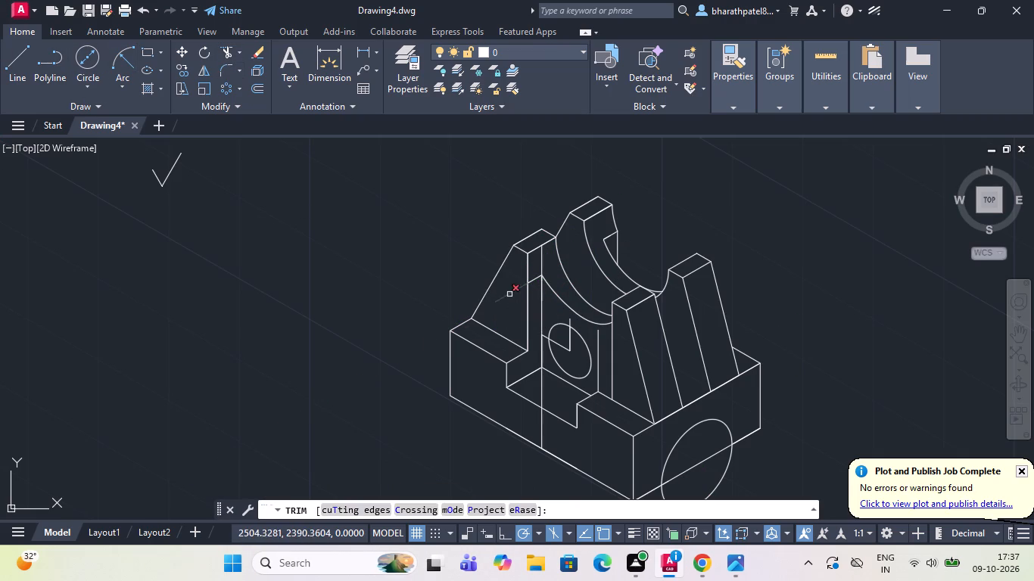
{"action": "left_click", "coordinate": [509, 294]}
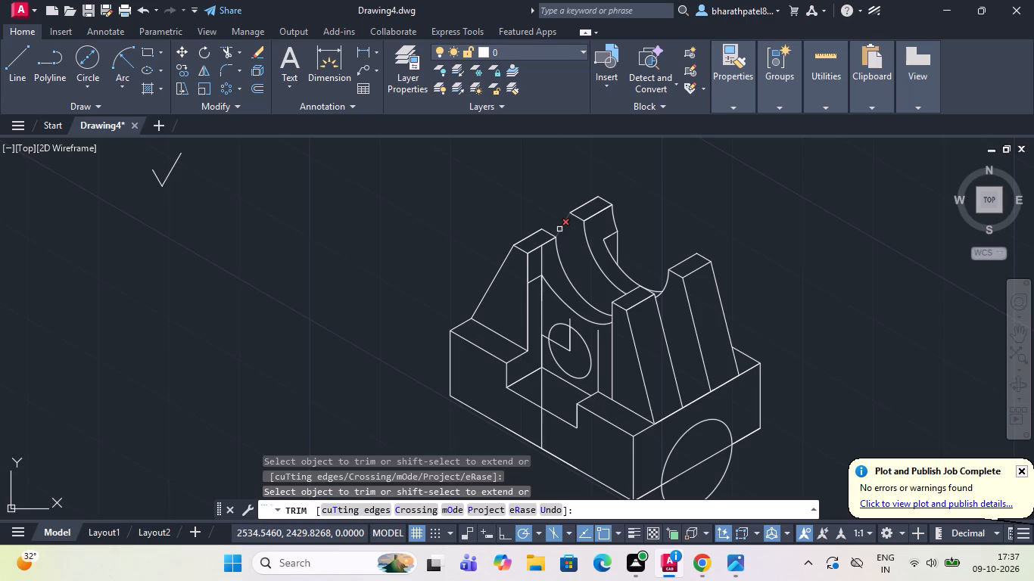
{"action": "left_click", "coordinate": [540, 266]}
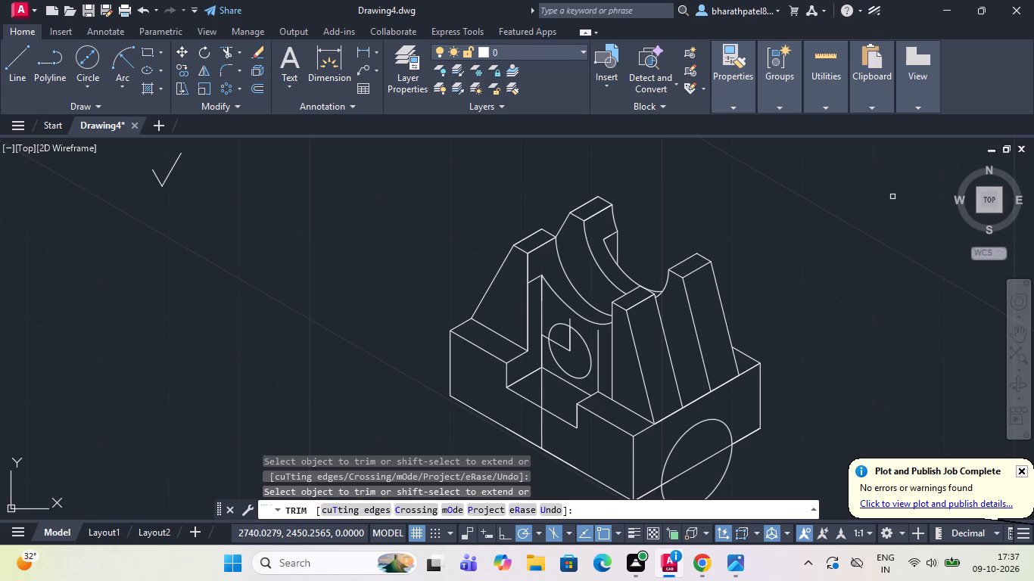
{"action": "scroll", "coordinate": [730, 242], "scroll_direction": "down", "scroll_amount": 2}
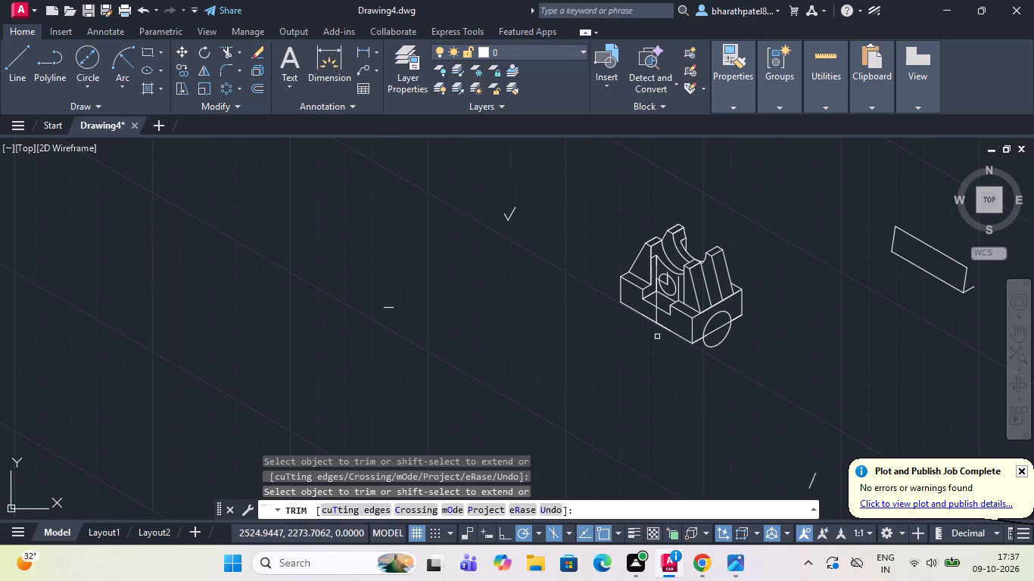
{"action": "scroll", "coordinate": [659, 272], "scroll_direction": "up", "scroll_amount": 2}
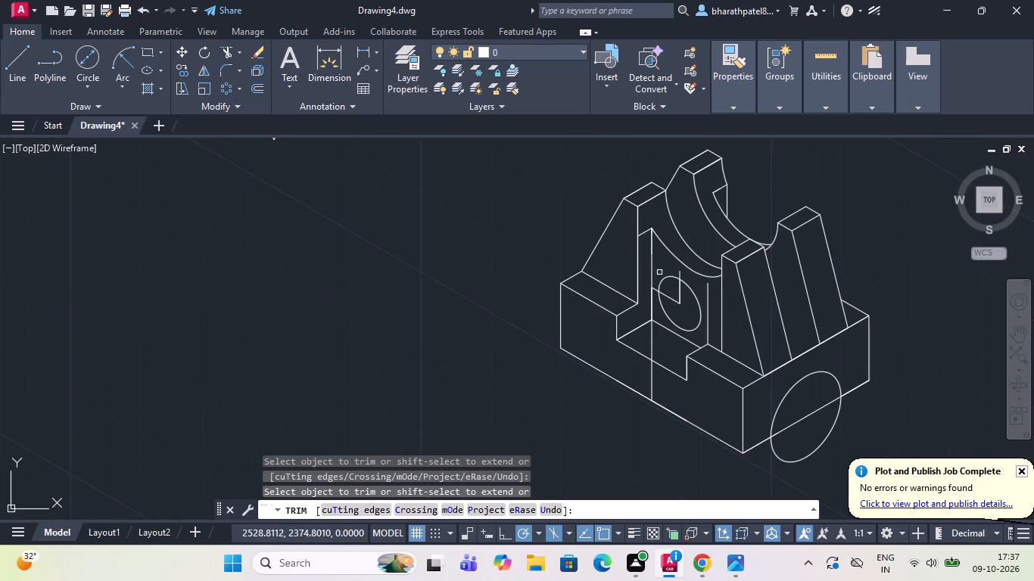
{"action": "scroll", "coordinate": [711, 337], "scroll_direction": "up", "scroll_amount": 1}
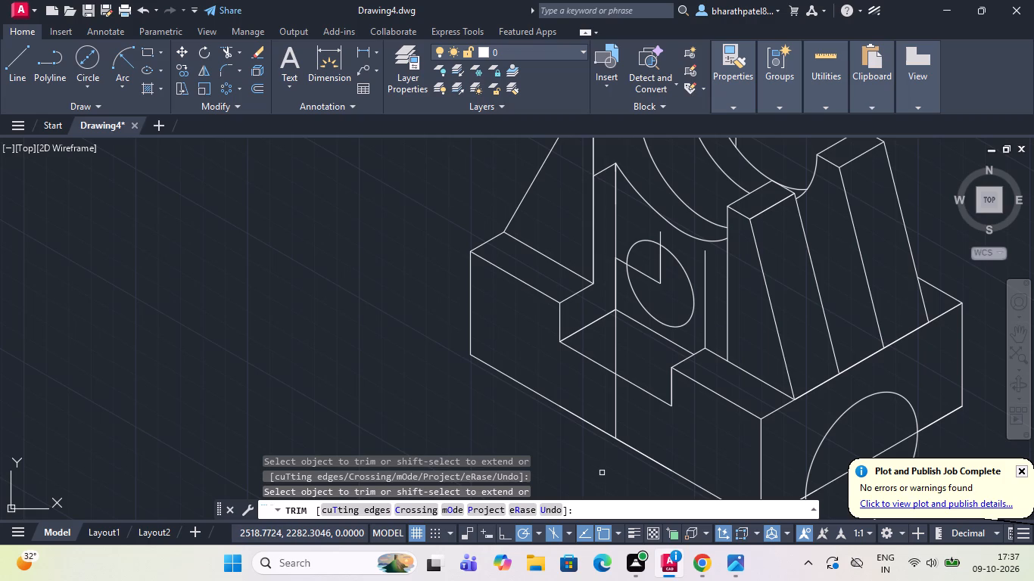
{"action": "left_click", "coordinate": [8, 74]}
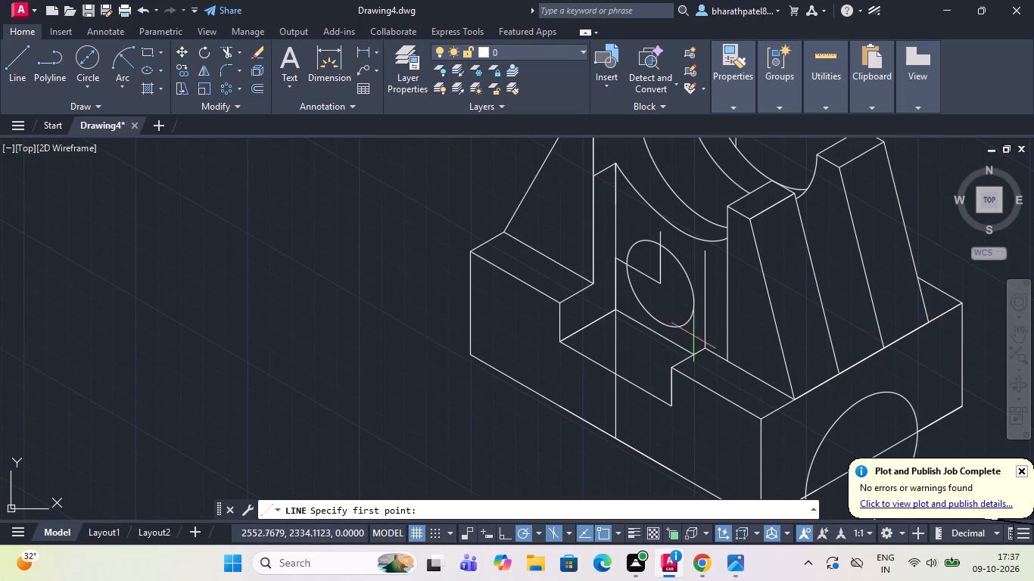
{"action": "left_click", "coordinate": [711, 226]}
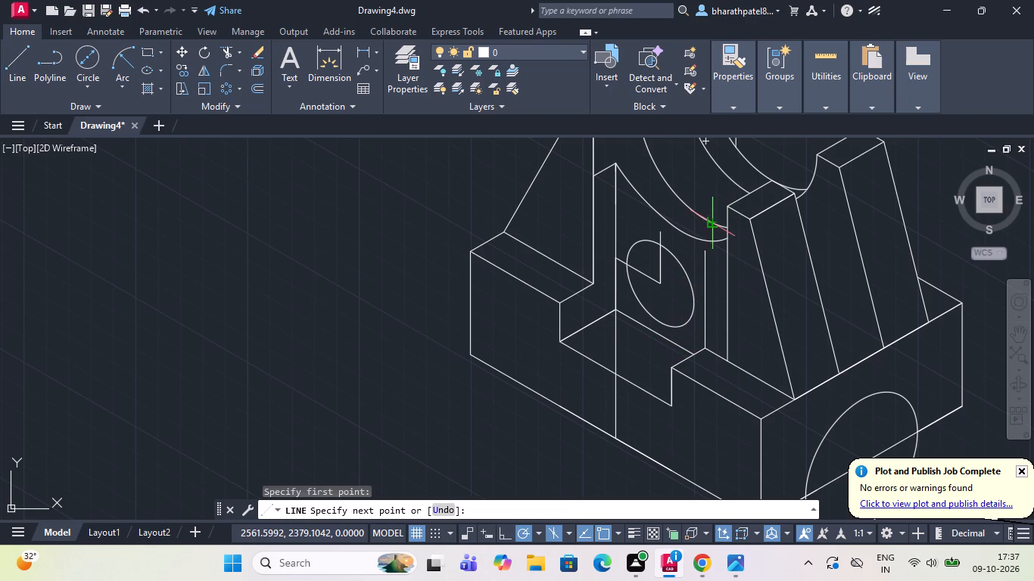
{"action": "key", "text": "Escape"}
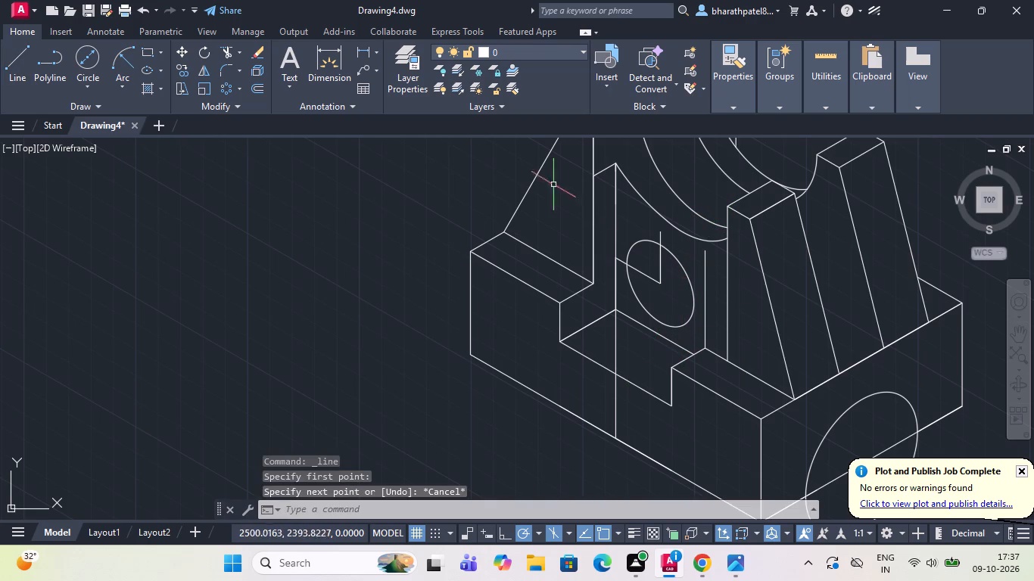
Draw a vertical line about 6 units long upward from the top end of the short edge beside the circular hole, crossing the front recess arc.
{"action": "left_click", "coordinate": [16, 54]}
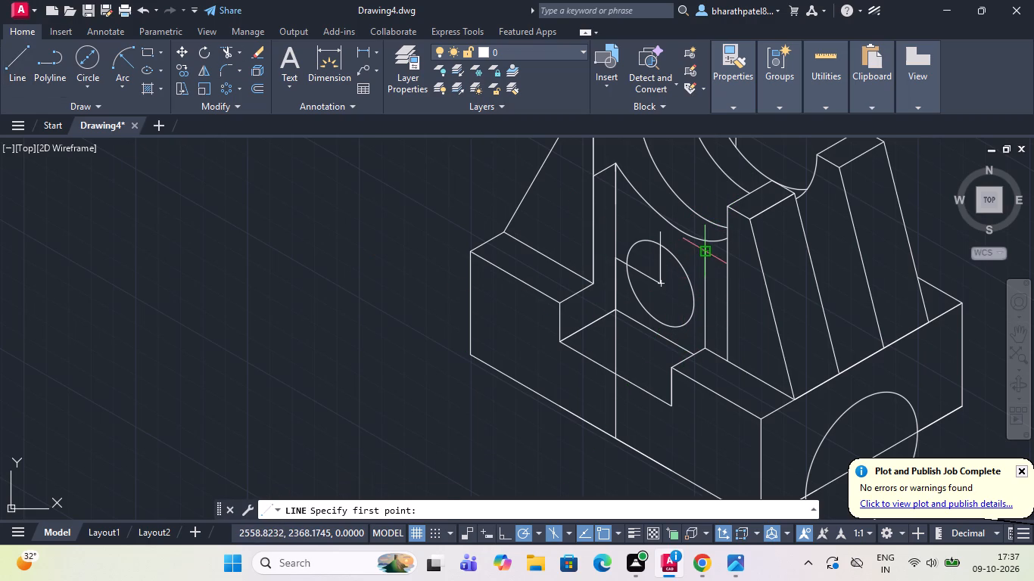
{"action": "left_click_drag", "start_coordinate": [710, 255], "coordinate": [704, 247]}
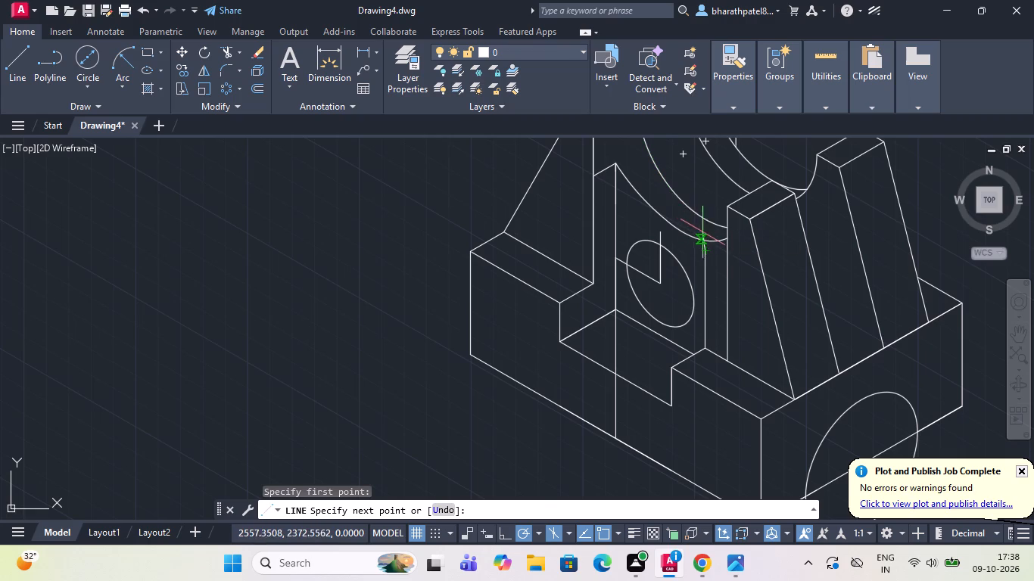
{"action": "scroll", "coordinate": [696, 231], "scroll_direction": "up", "scroll_amount": 2}
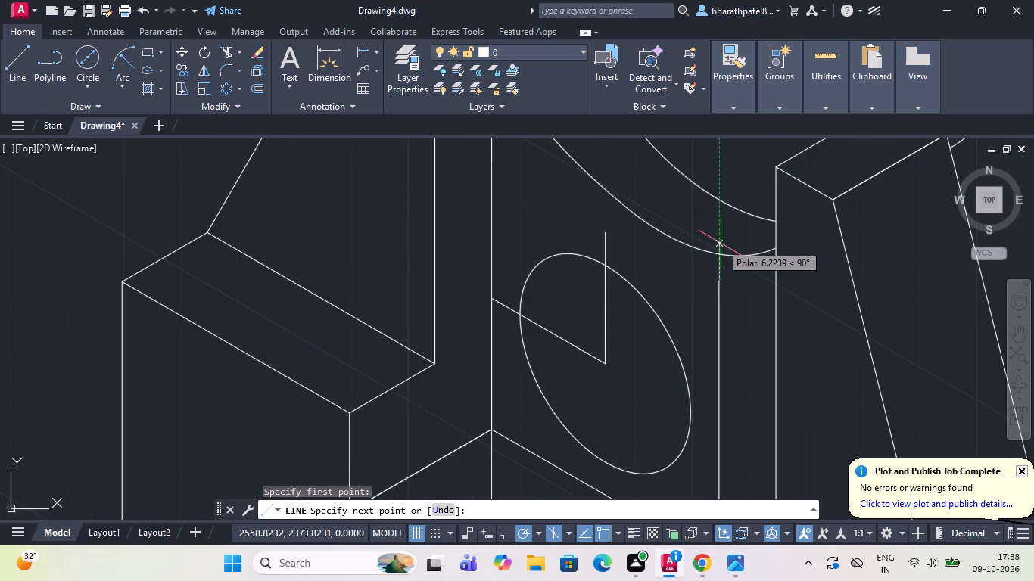
{"action": "left_click", "coordinate": [721, 244]}
{"action": "key", "text": "Escape"}
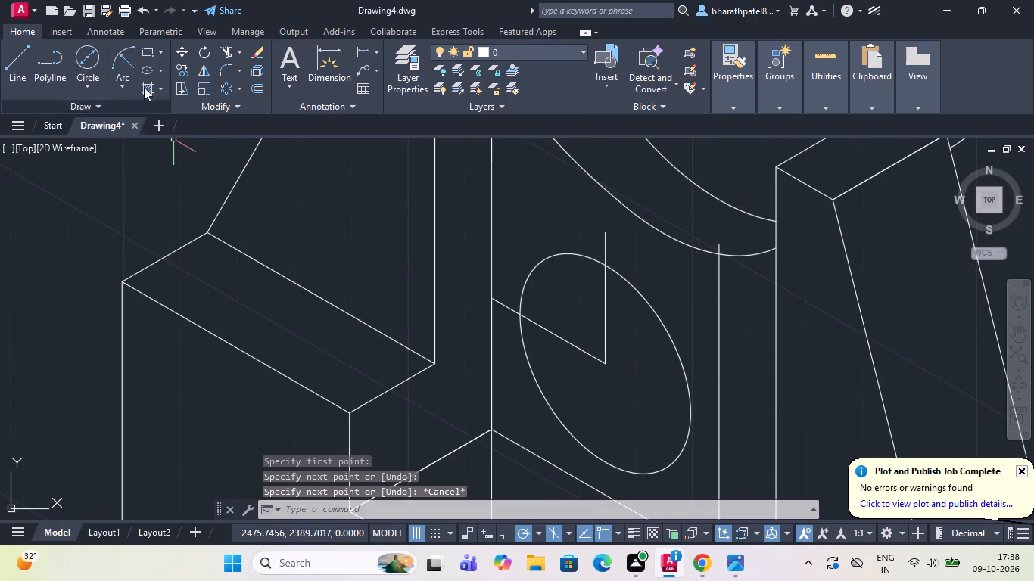
Trim the overshoot of the new vertical line above the front recess arc.
{"action": "left_click", "coordinate": [220, 49]}
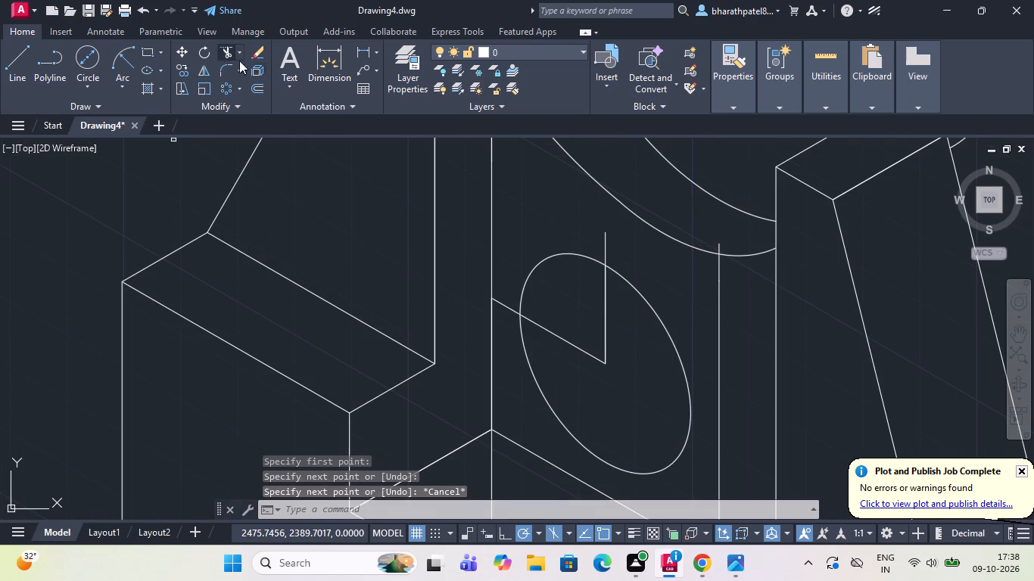
{"action": "double_click", "coordinate": [734, 255]}
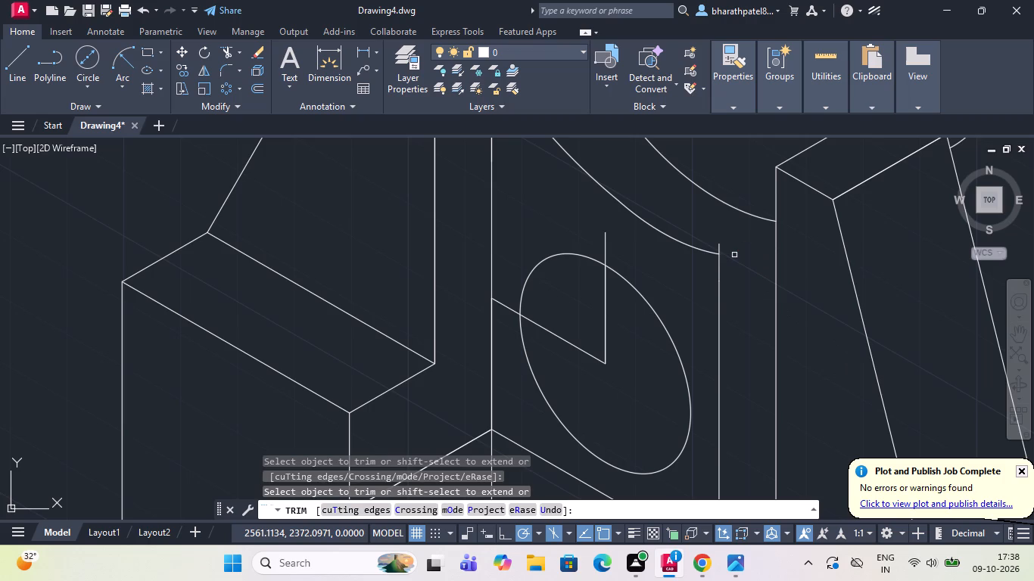
{"action": "key", "text": "ctrl+z"}
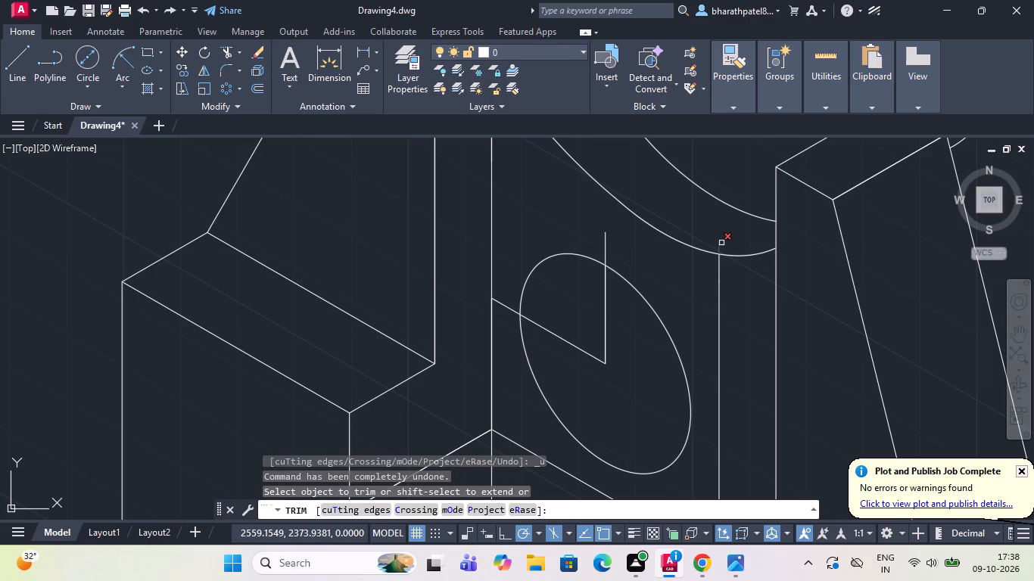
{"action": "left_click", "coordinate": [721, 241]}
{"action": "left_click", "coordinate": [718, 252]}
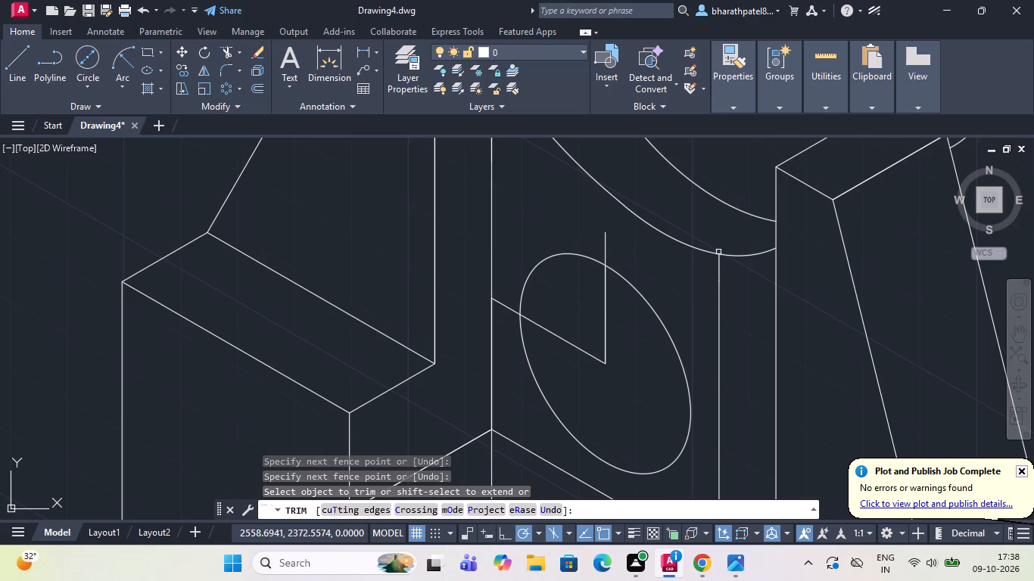
Draw a start-end-radius arc from the vertical edge's top on the front recess arc to the right front upright's nearest top corner.
{"action": "scroll", "coordinate": [718, 252], "scroll_direction": "down", "scroll_amount": 2}
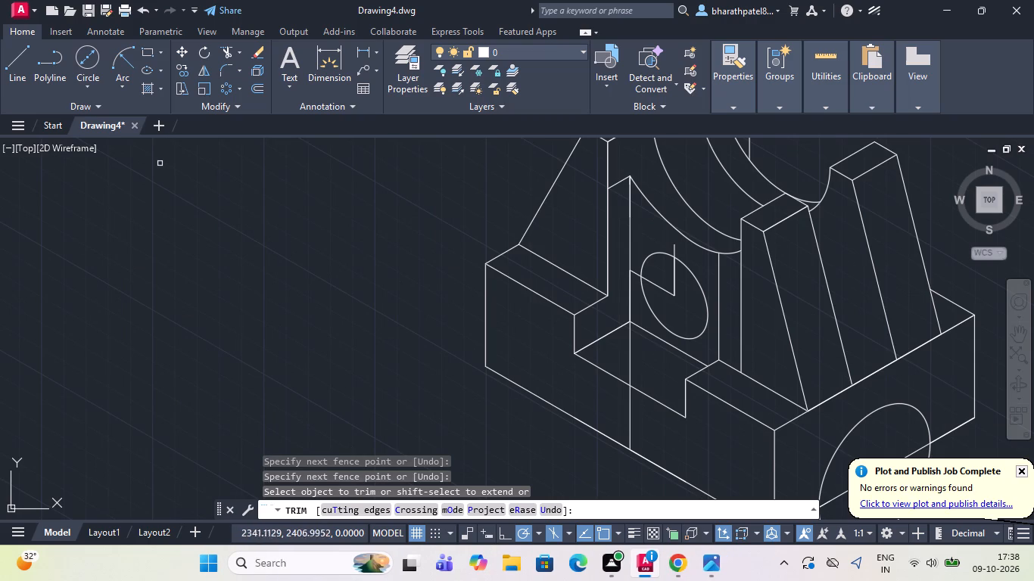
{"action": "left_click", "coordinate": [115, 61]}
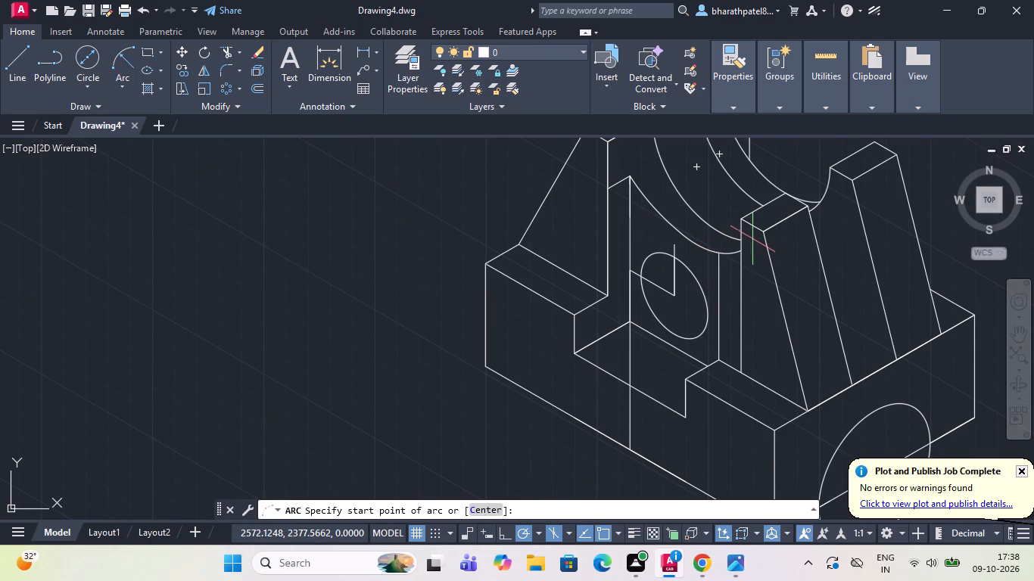
{"action": "scroll", "coordinate": [752, 239], "scroll_direction": "up", "scroll_amount": 1}
{"action": "left_click", "coordinate": [695, 265]}
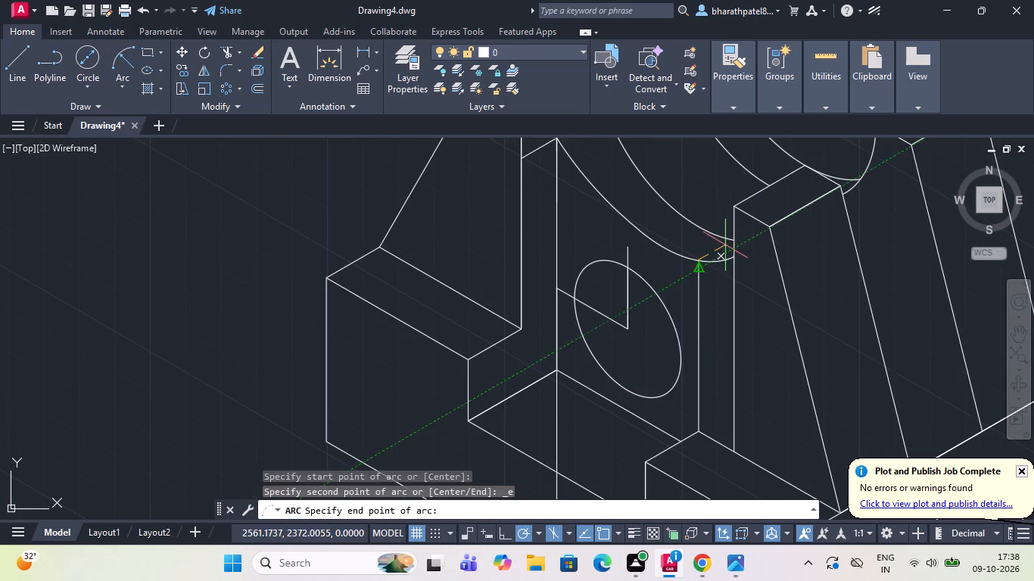
{"action": "left_click", "coordinate": [734, 208]}
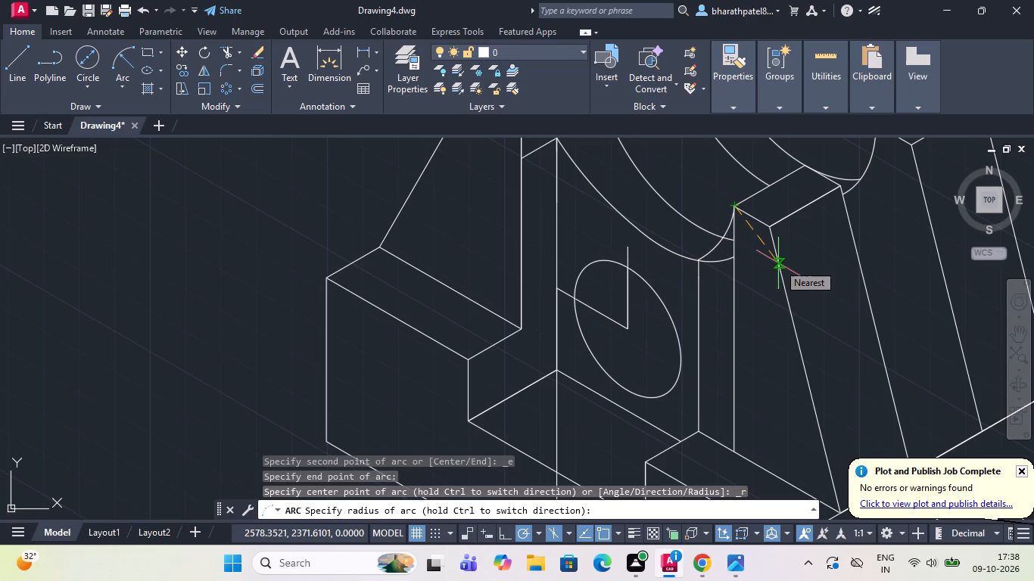
{"action": "left_click", "coordinate": [778, 263]}
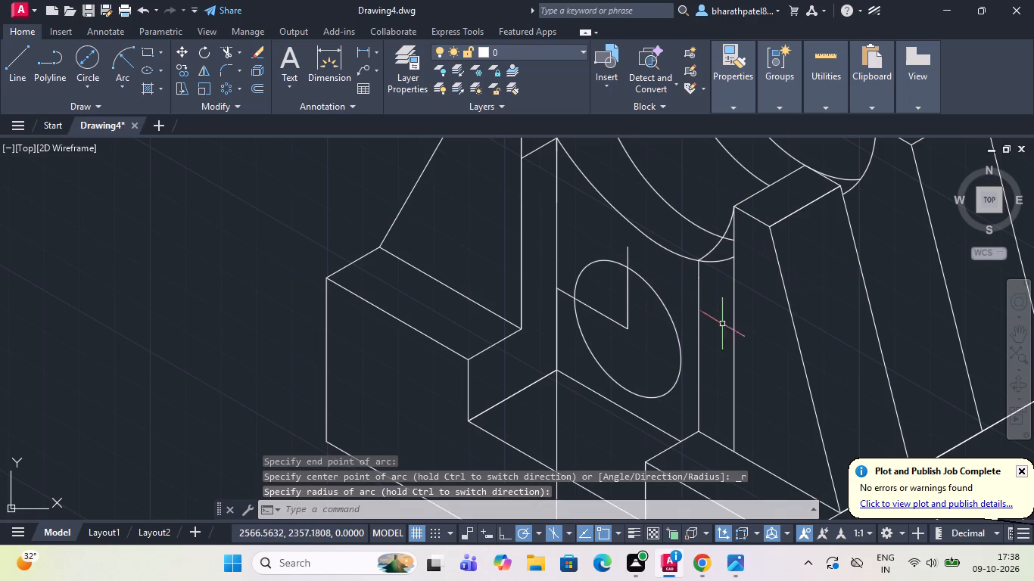
Trim the ends of both front recess arcs that extend beyond the new connecting arc.
{"action": "left_click", "coordinate": [226, 56]}
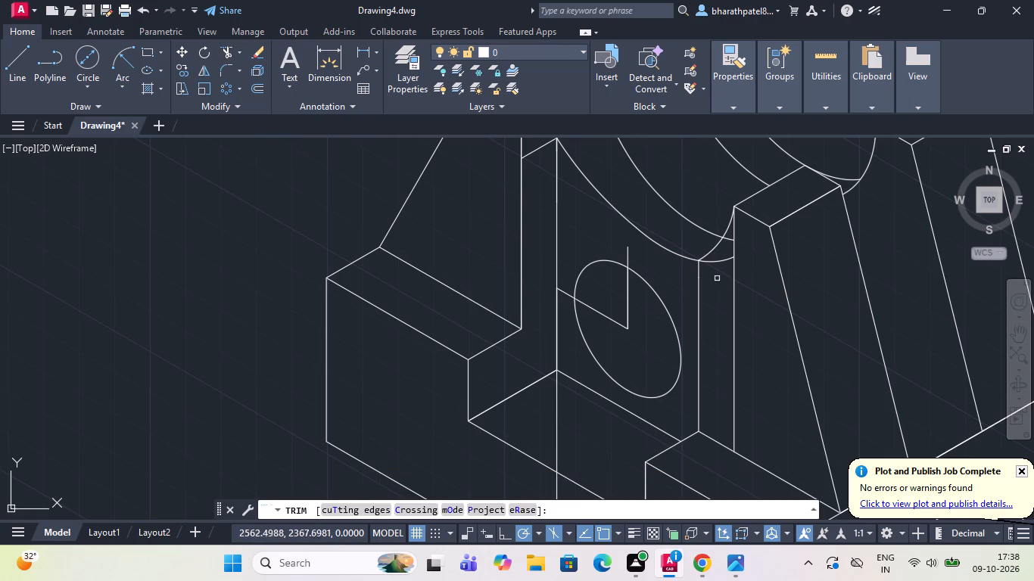
{"action": "left_click", "coordinate": [726, 261]}
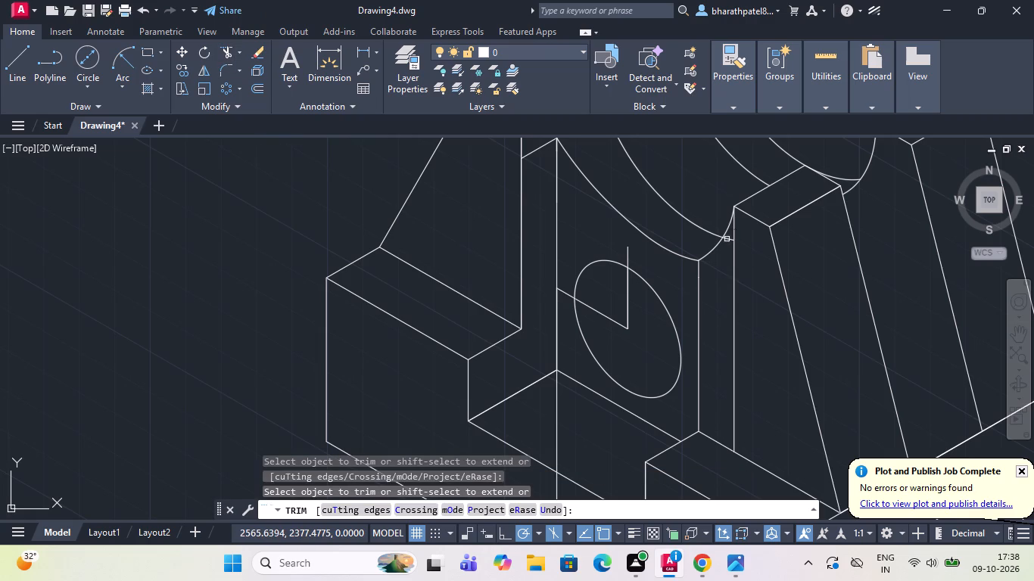
{"action": "left_click", "coordinate": [727, 239]}
Trim the lower part of the circle on the base's right end face that extends below the bottom edge.
{"action": "scroll", "coordinate": [712, 261], "scroll_direction": "down", "scroll_amount": 1}
{"action": "scroll", "coordinate": [712, 261], "scroll_direction": "up", "scroll_amount": 1}
{"action": "scroll", "coordinate": [658, 319], "scroll_direction": "down", "scroll_amount": 2}
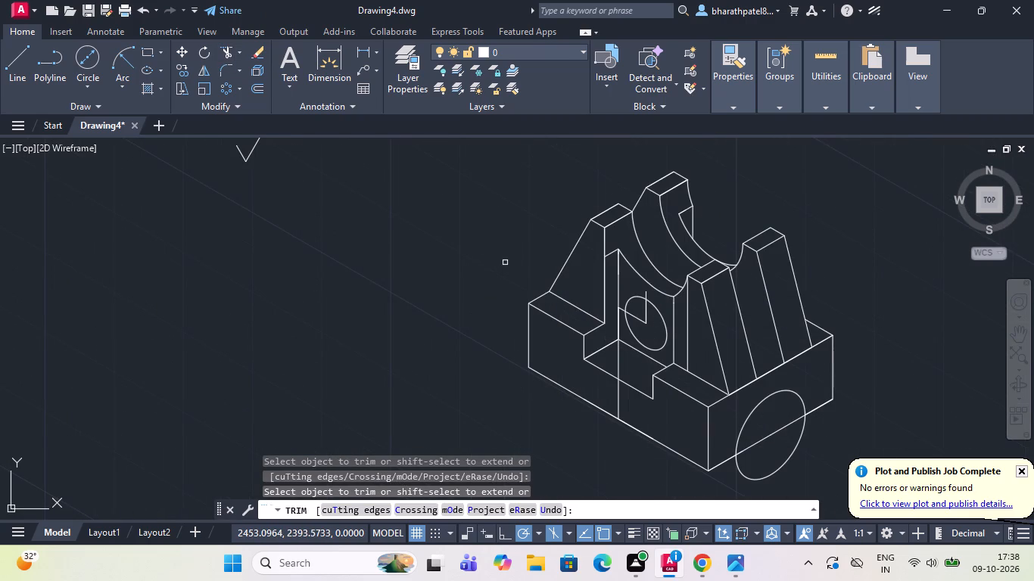
{"action": "scroll", "coordinate": [505, 263], "scroll_direction": "down", "scroll_amount": 1}
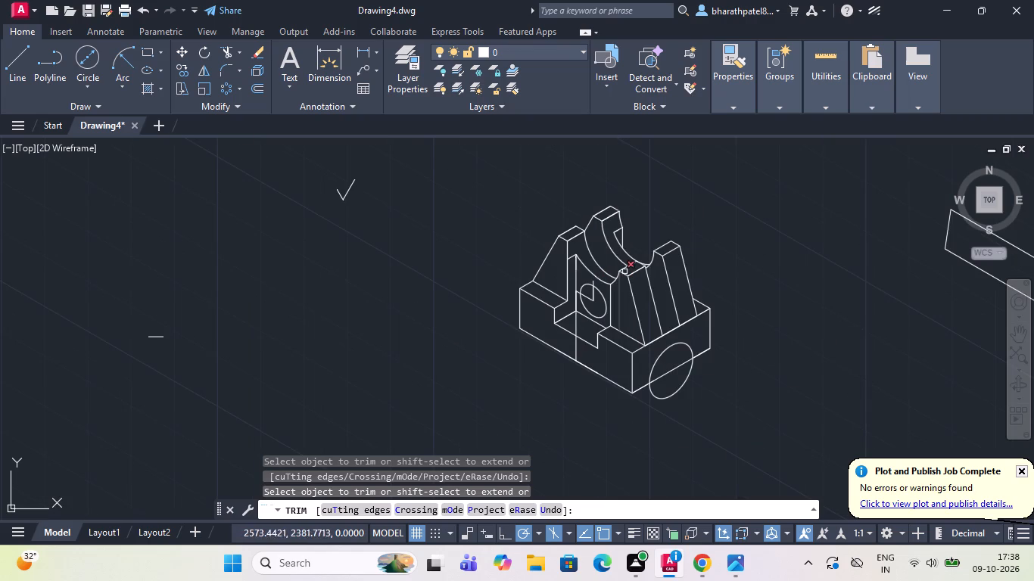
{"action": "left_click_drag", "start_coordinate": [662, 387], "coordinate": [676, 426]}
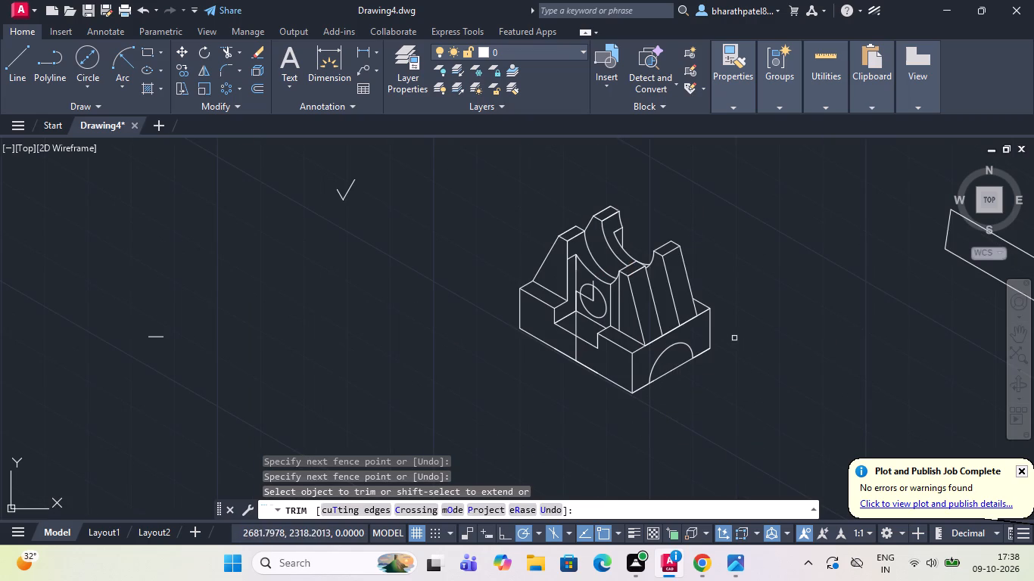
Trim away the stray V-shaped mark and the short horizontal line lying to the left of the bracket.
{"action": "scroll", "coordinate": [734, 338], "scroll_direction": "up", "scroll_amount": 2}
{"action": "scroll", "coordinate": [734, 337], "scroll_direction": "down", "scroll_amount": 2}
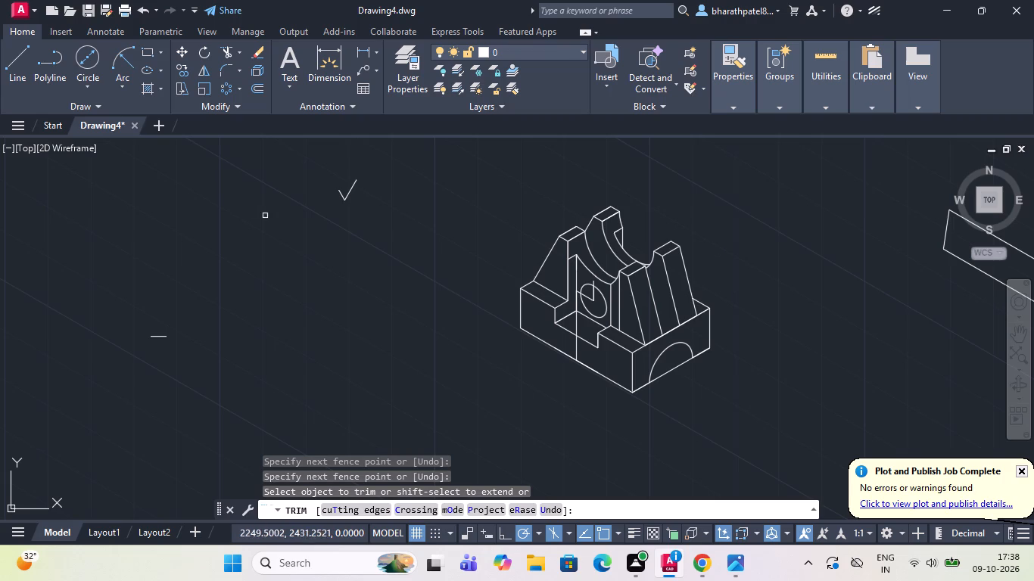
{"action": "left_click_drag", "start_coordinate": [297, 187], "coordinate": [338, 165]}
{"action": "left_click_drag", "start_coordinate": [337, 164], "coordinate": [345, 189]}
{"action": "left_click_drag", "start_coordinate": [345, 189], "coordinate": [319, 280]}
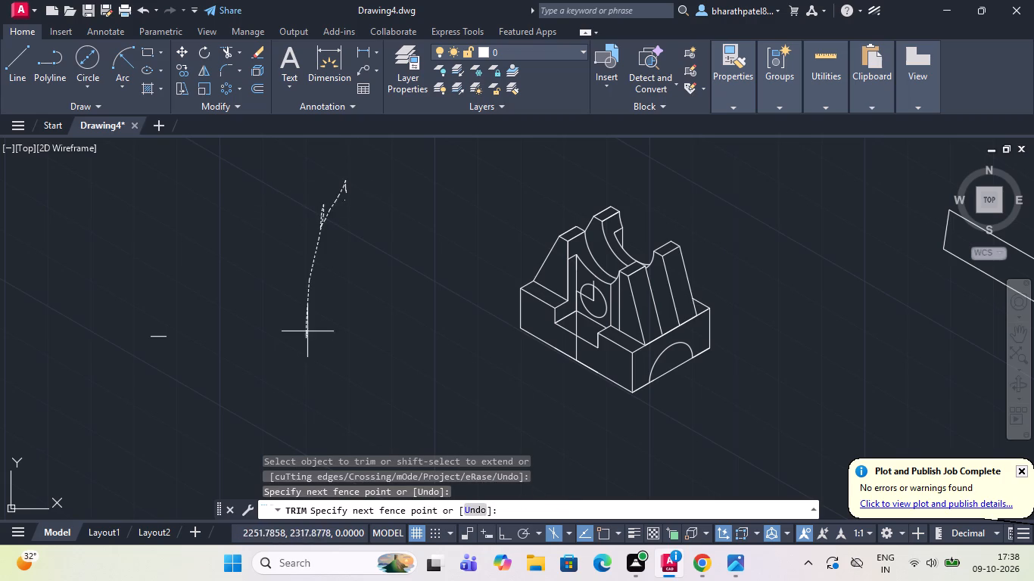
{"action": "left_click_drag", "start_coordinate": [319, 280], "coordinate": [175, 328]}
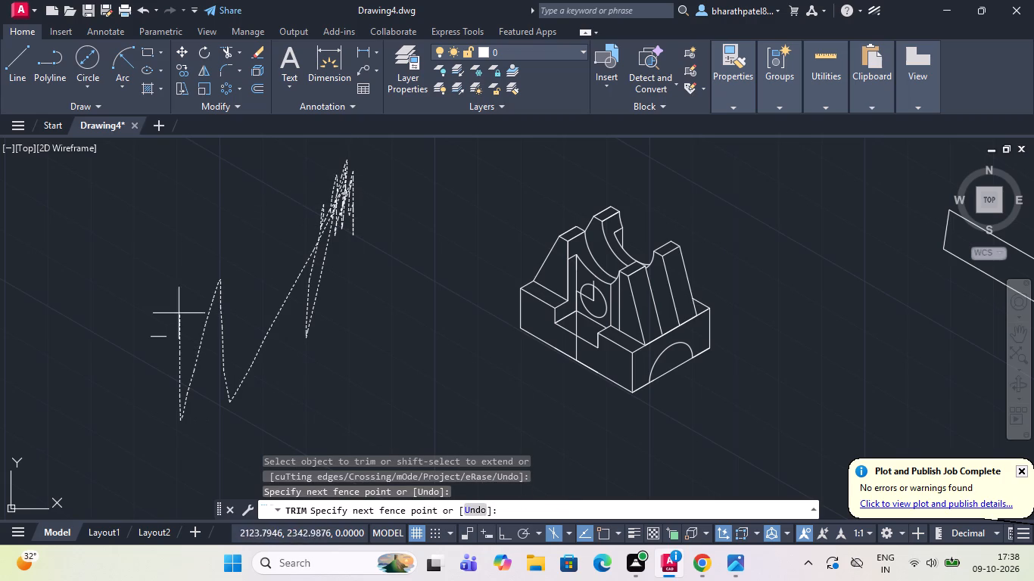
{"action": "left_click_drag", "start_coordinate": [175, 328], "coordinate": [286, 222]}
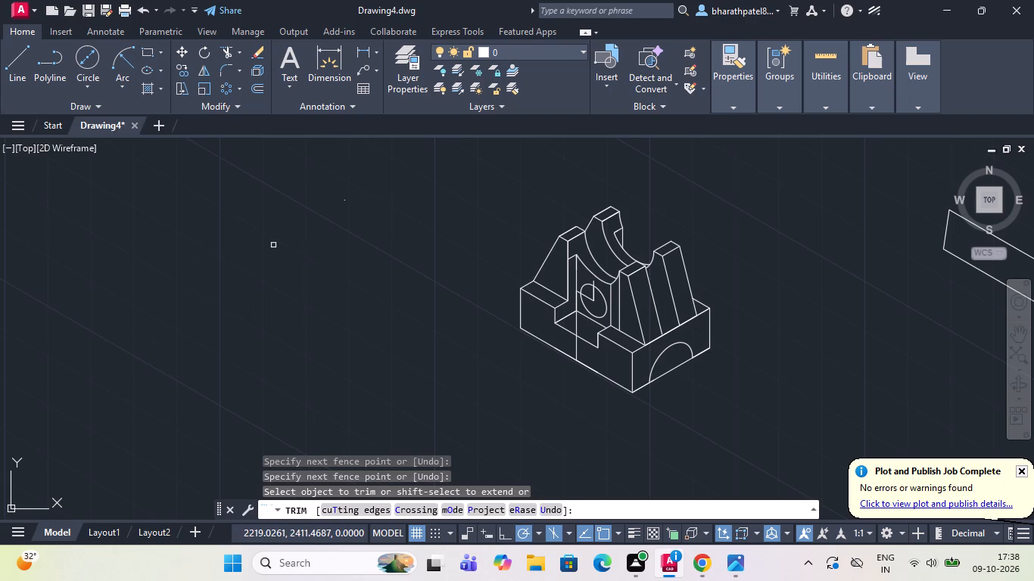
Trim away the stray slanted four-sided outline and its short tail lying to the right of the bracket.
{"action": "scroll", "coordinate": [273, 245], "scroll_direction": "down", "scroll_amount": 2}
{"action": "left_click_drag", "start_coordinate": [497, 397], "coordinate": [486, 407]}
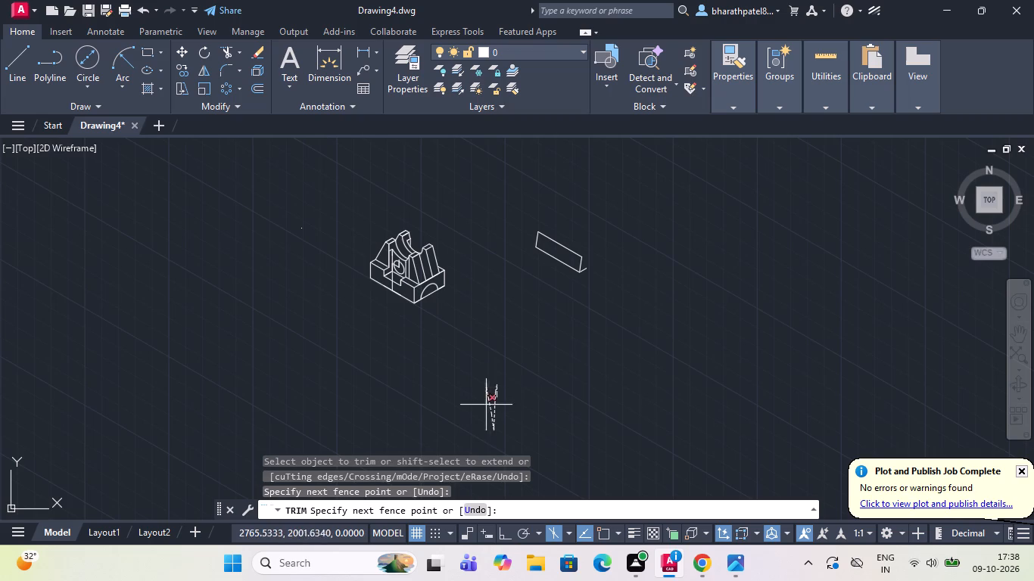
{"action": "left_click_drag", "start_coordinate": [486, 407], "coordinate": [531, 333]}
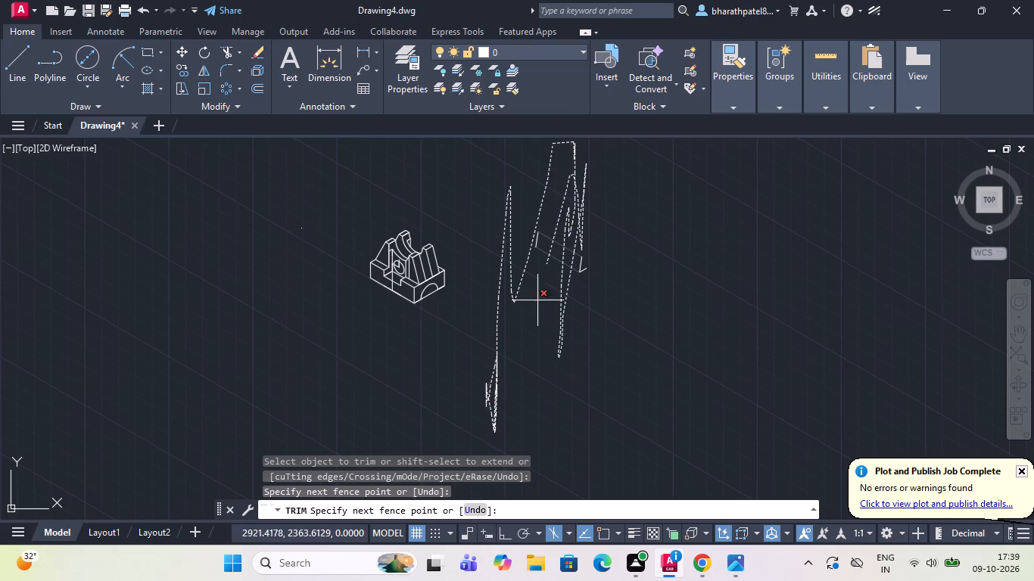
{"action": "left_click_drag", "start_coordinate": [531, 333], "coordinate": [591, 271]}
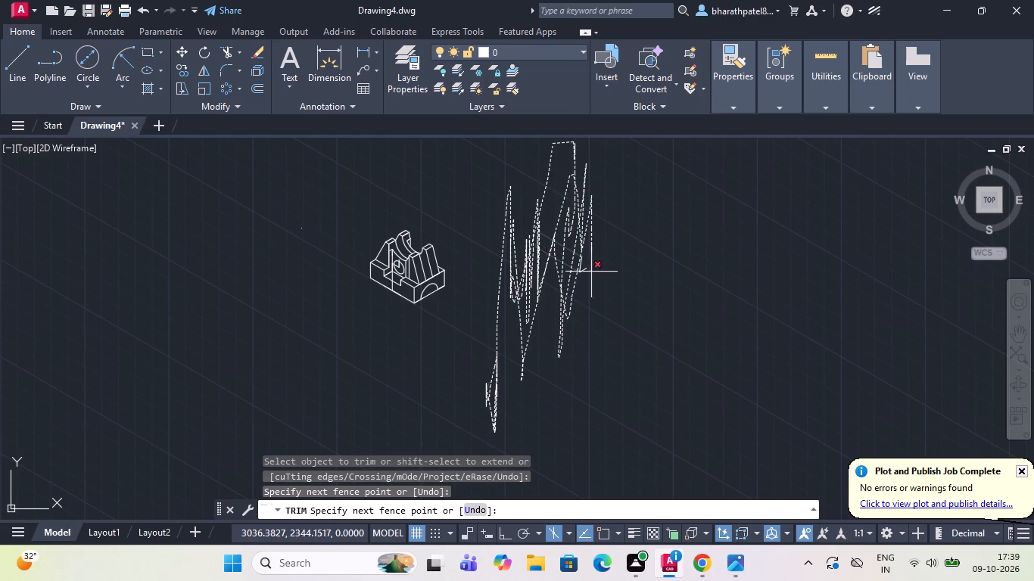
{"action": "left_click_drag", "start_coordinate": [591, 271], "coordinate": [530, 253]}
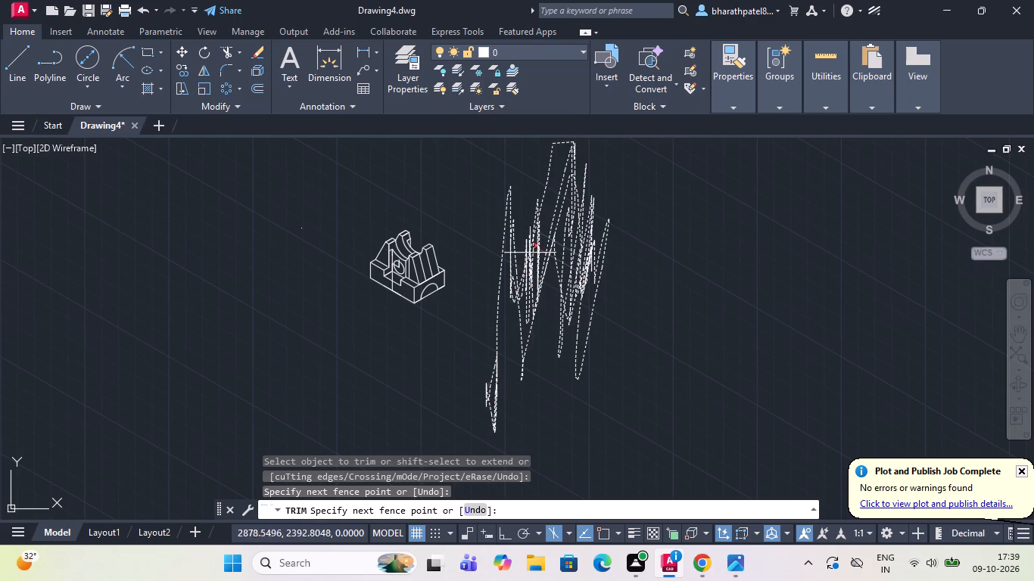
{"action": "left_click_drag", "start_coordinate": [530, 253], "coordinate": [291, 224]}
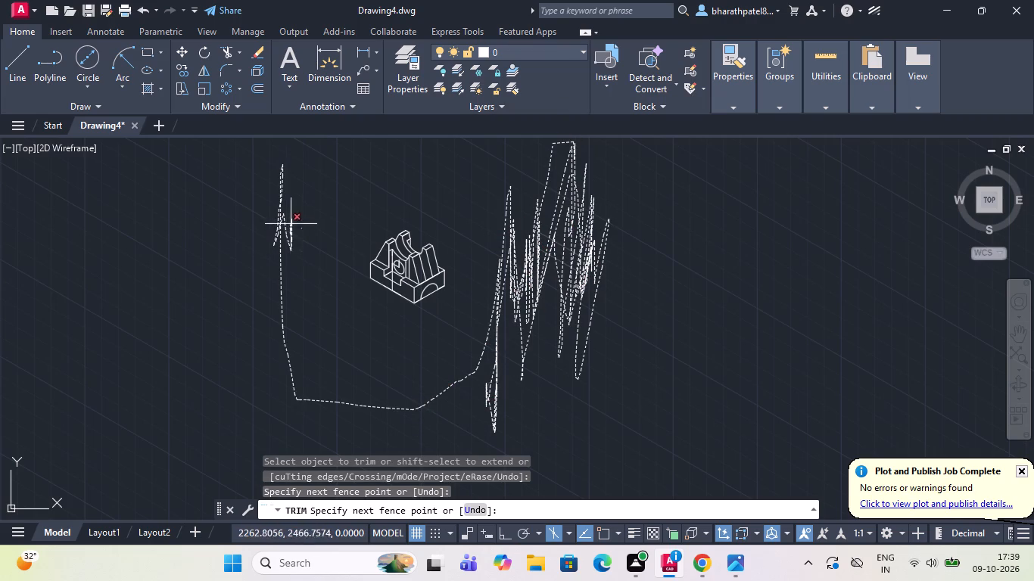
{"action": "left_click_drag", "start_coordinate": [291, 224], "coordinate": [301, 234]}
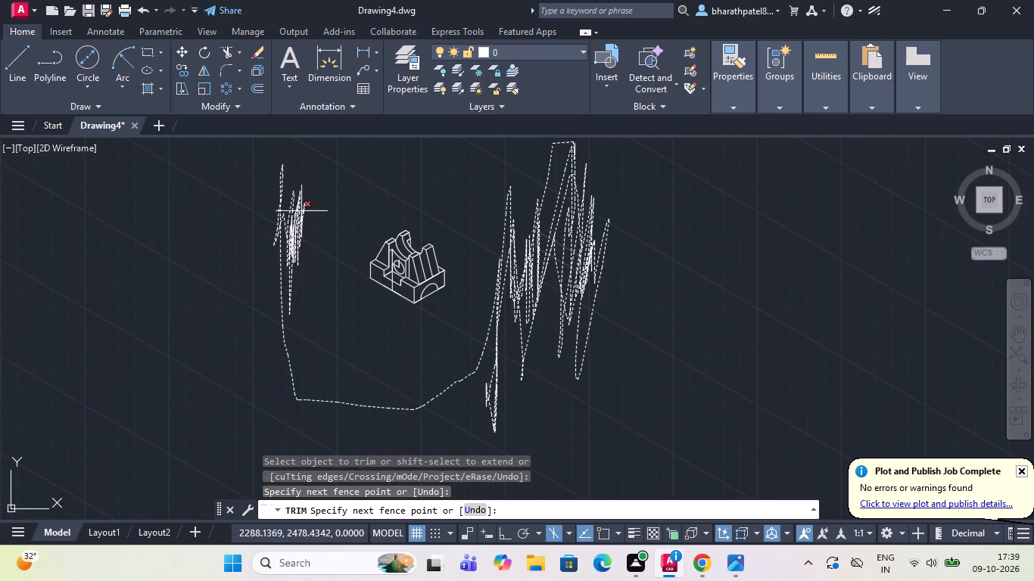
{"action": "left_click_drag", "start_coordinate": [301, 234], "coordinate": [297, 205]}
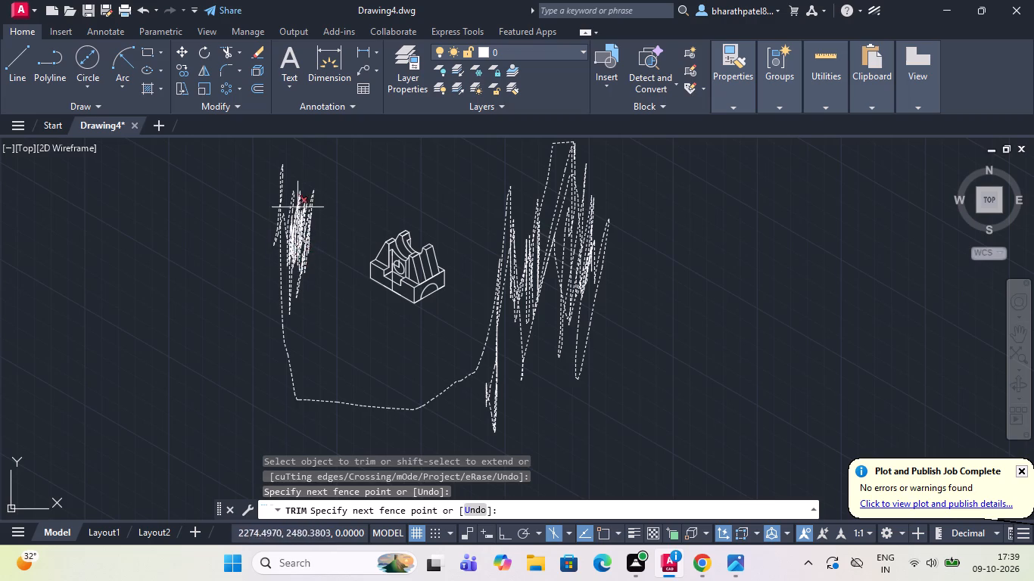
{"action": "left_click_drag", "start_coordinate": [297, 205], "coordinate": [301, 247]}
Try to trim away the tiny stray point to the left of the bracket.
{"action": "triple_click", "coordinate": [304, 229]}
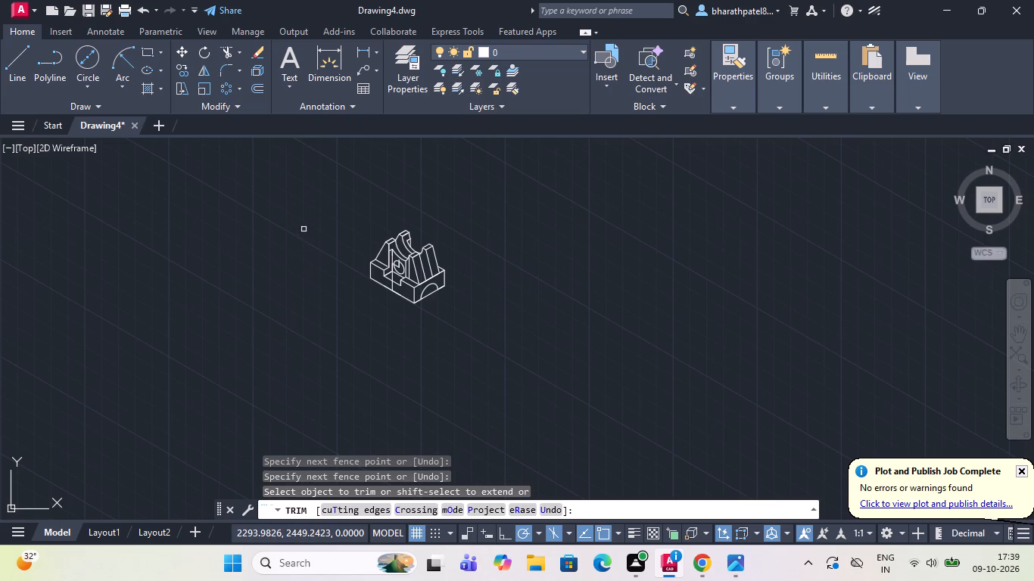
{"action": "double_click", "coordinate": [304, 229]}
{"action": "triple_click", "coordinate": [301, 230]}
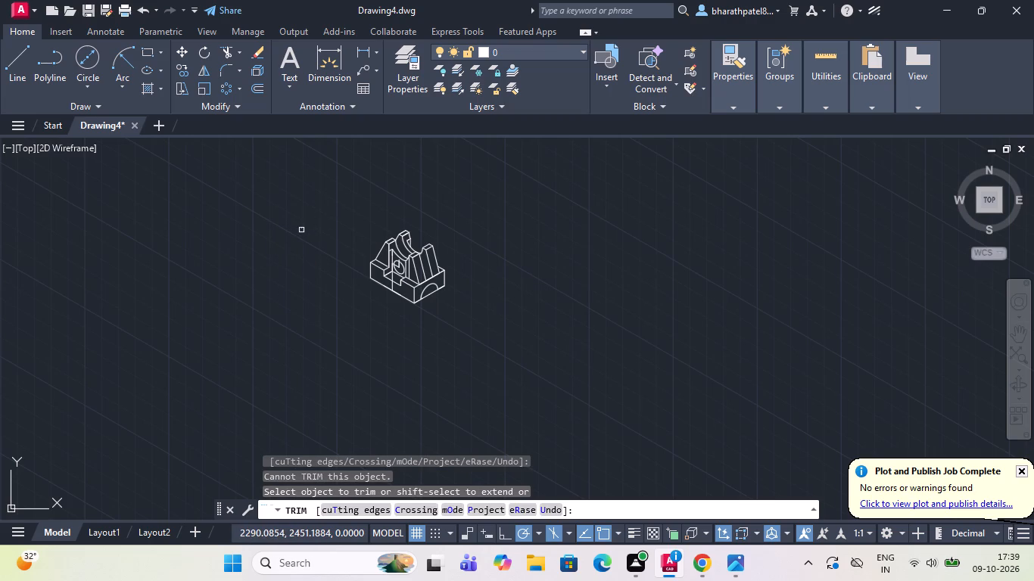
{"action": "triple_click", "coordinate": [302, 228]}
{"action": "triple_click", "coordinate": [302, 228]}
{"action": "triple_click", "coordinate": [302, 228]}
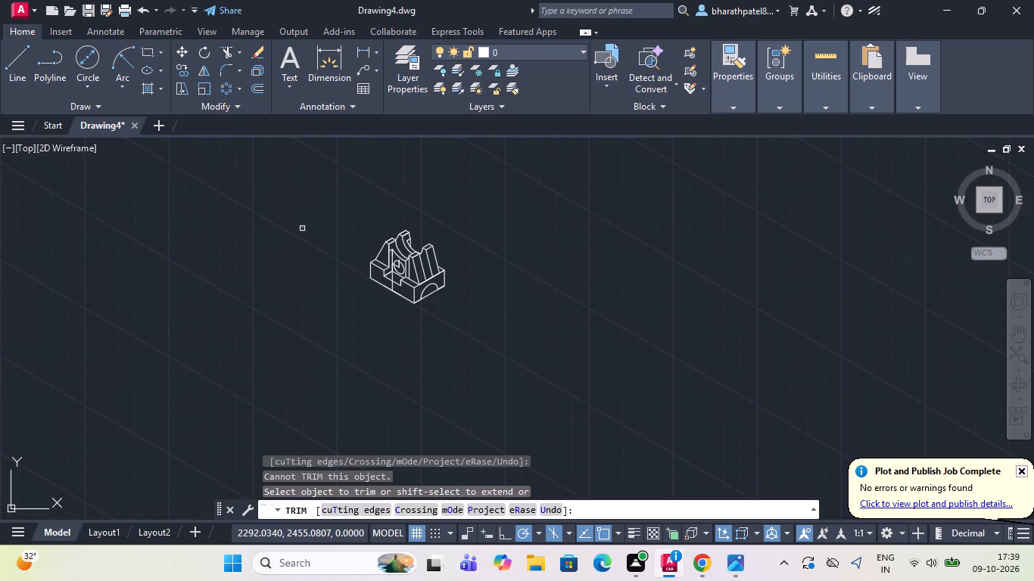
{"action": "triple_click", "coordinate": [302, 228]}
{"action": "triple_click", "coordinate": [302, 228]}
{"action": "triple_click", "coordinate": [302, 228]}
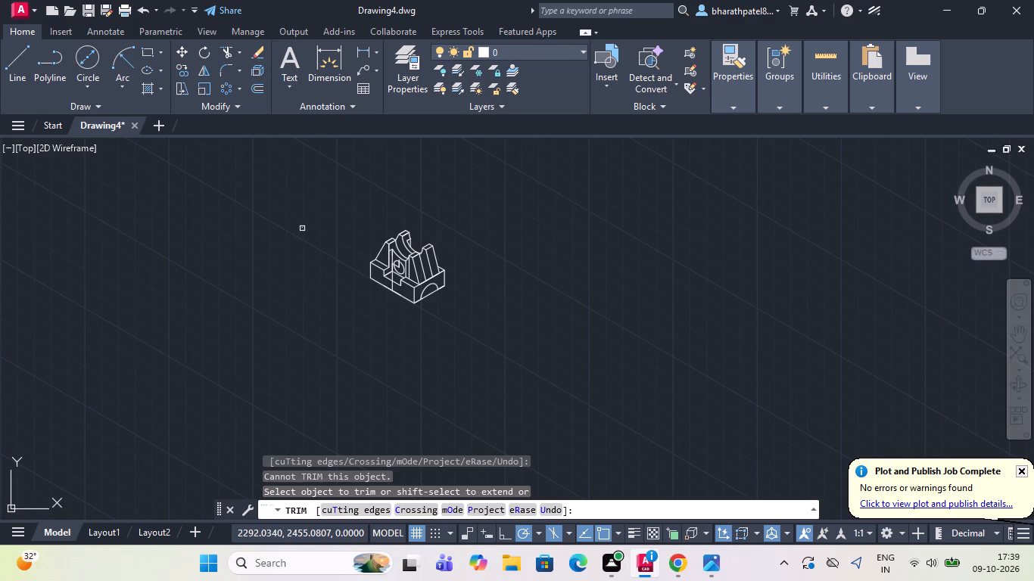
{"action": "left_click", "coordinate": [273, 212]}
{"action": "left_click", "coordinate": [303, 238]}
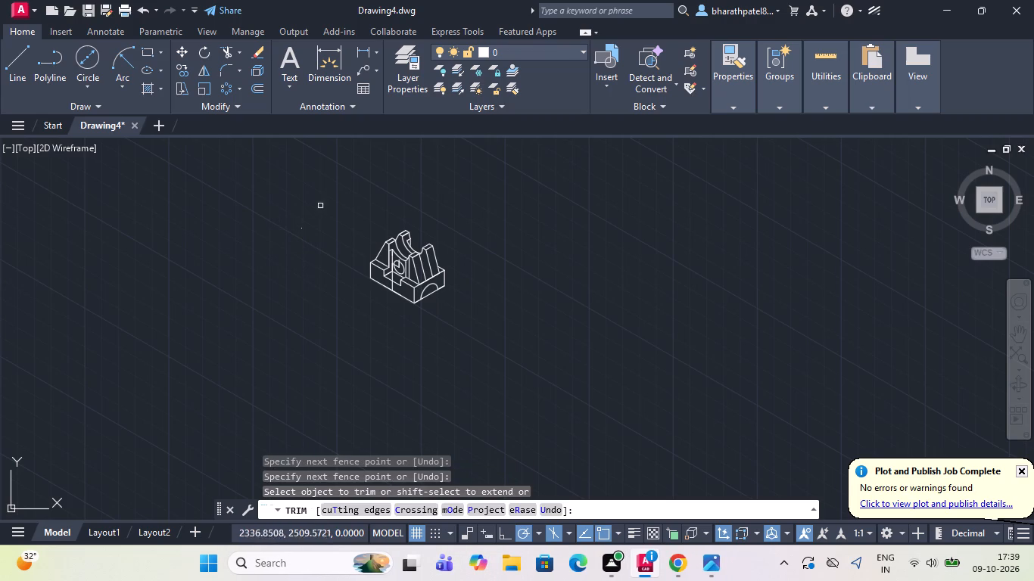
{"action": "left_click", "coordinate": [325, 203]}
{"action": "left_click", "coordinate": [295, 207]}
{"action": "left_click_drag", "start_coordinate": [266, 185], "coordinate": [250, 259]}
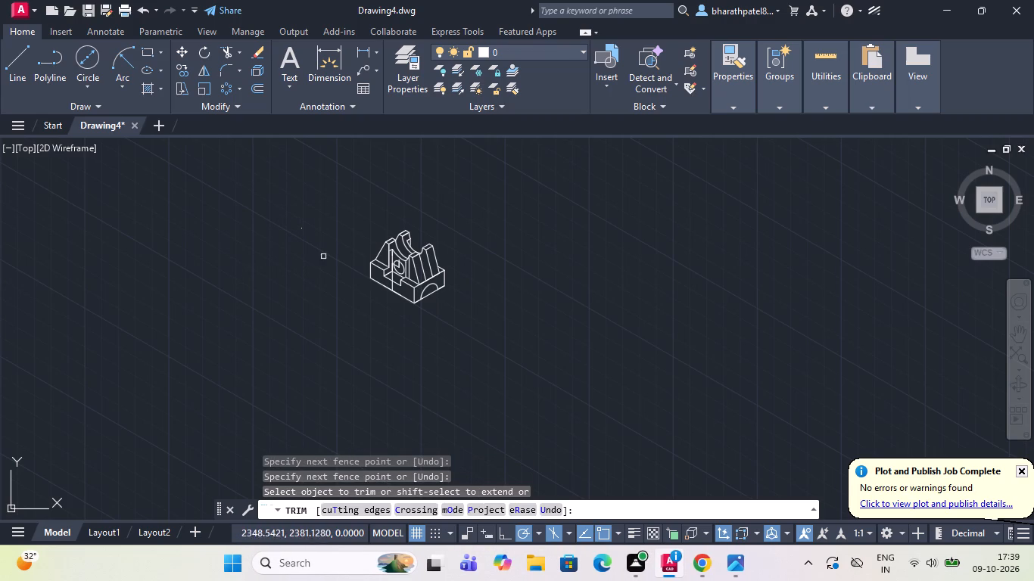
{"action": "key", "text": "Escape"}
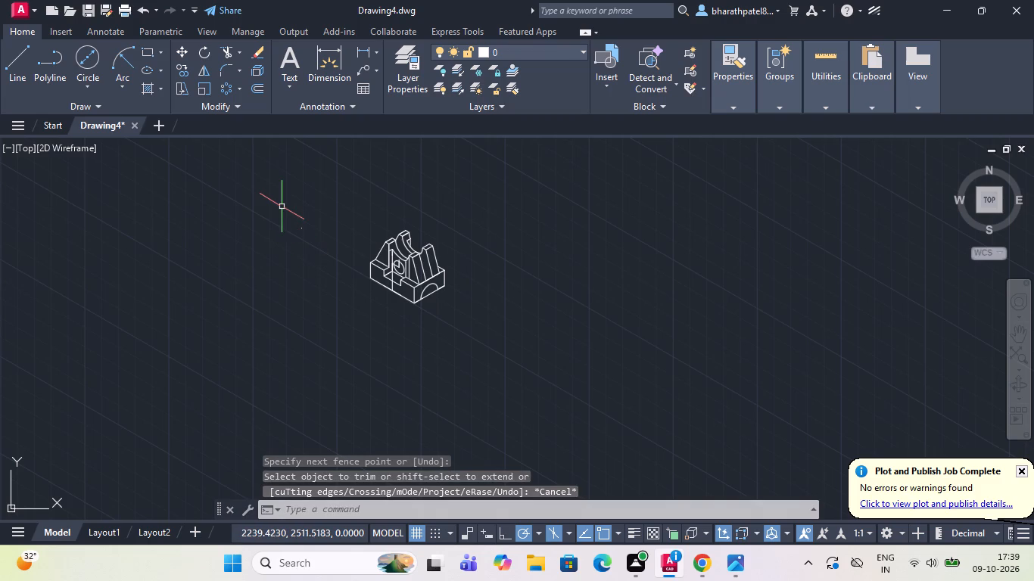
Delete the tiny stray point to the left of the bracket.
{"action": "left_click", "coordinate": [276, 216]}
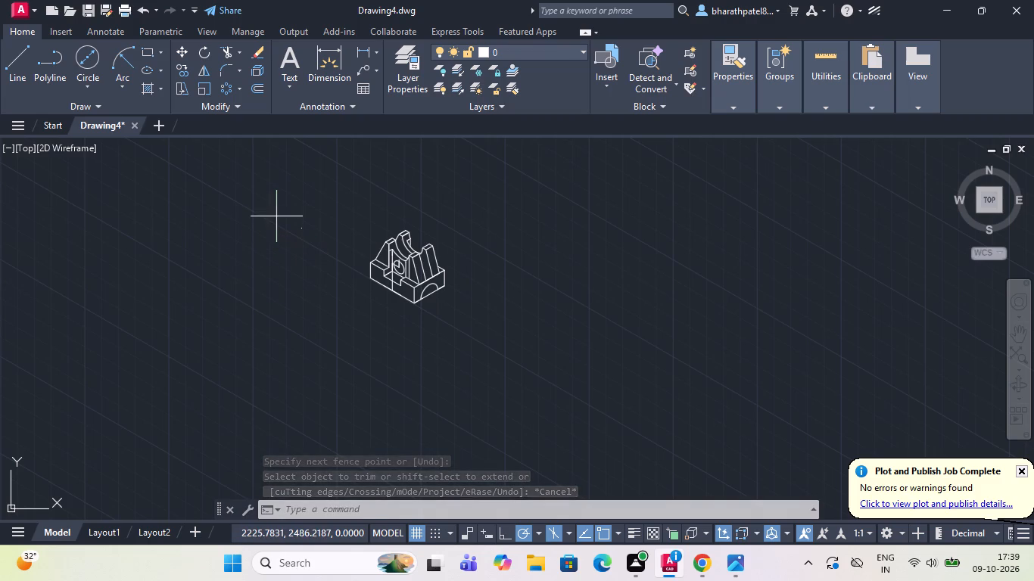
{"action": "left_click", "coordinate": [320, 263]}
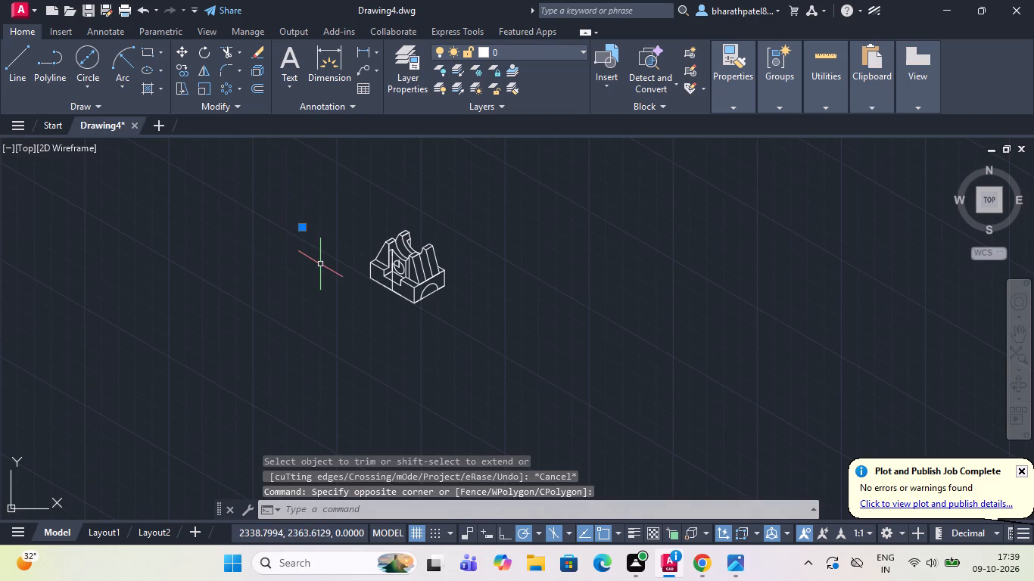
{"action": "key", "text": "Delete"}
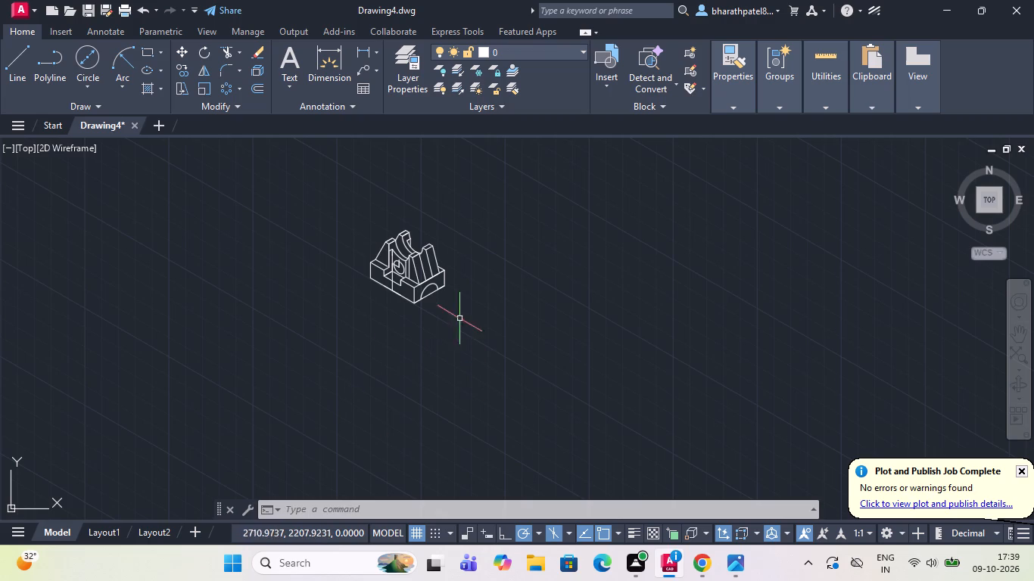
Trim the base's bottom edge between the two ends of the arch on the right end face, opening the arch.
{"action": "left_click", "coordinate": [221, 54]}
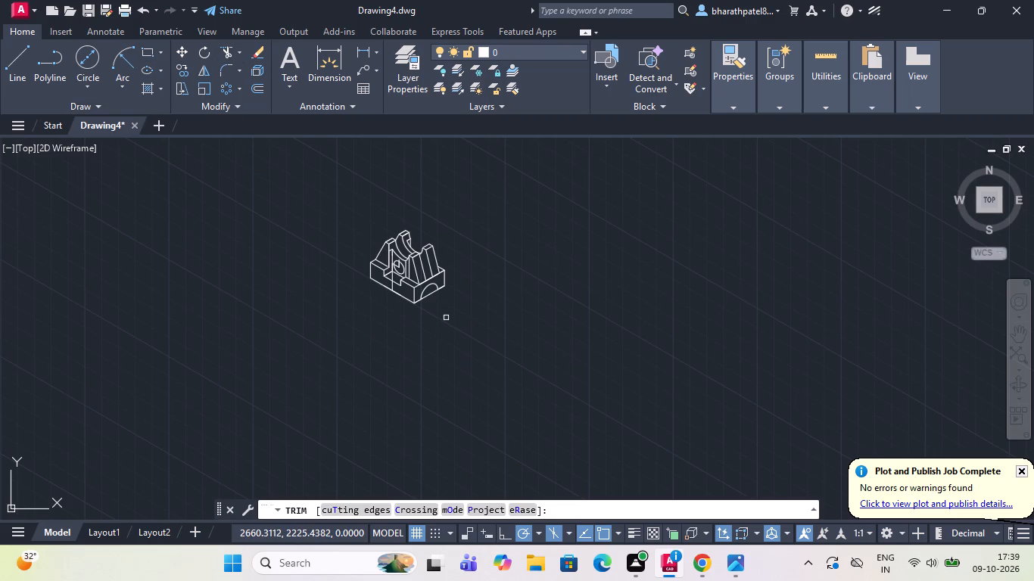
{"action": "scroll", "coordinate": [446, 318], "scroll_direction": "up", "scroll_amount": 1}
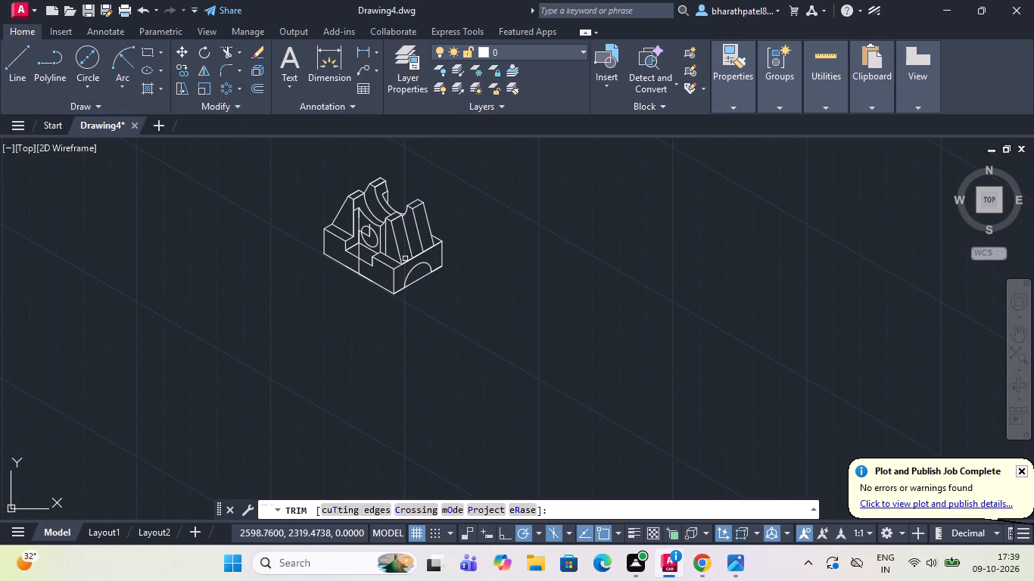
{"action": "scroll", "coordinate": [410, 278], "scroll_direction": "up", "scroll_amount": 2}
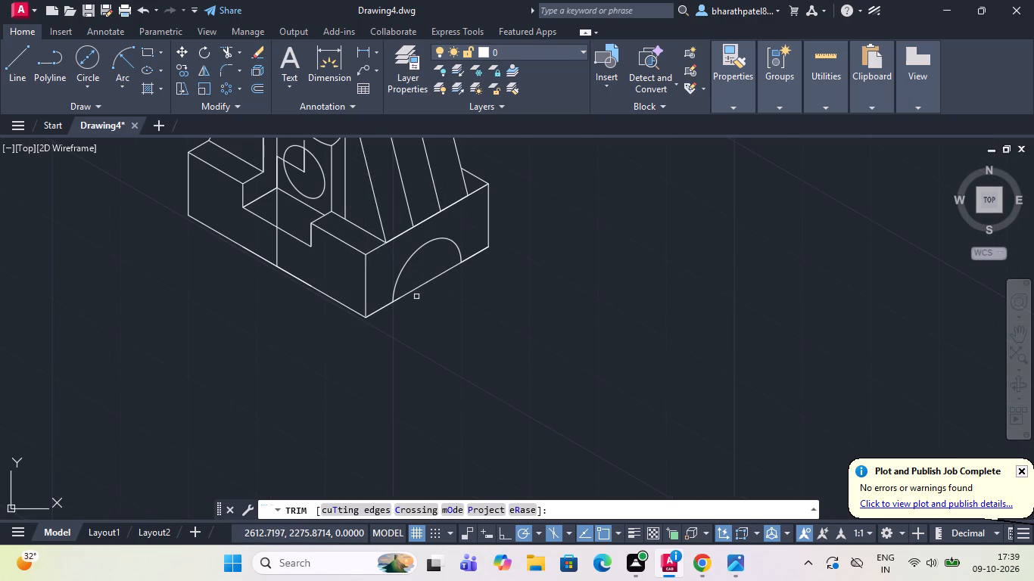
{"action": "left_click", "coordinate": [416, 290]}
{"action": "left_click", "coordinate": [435, 275]}
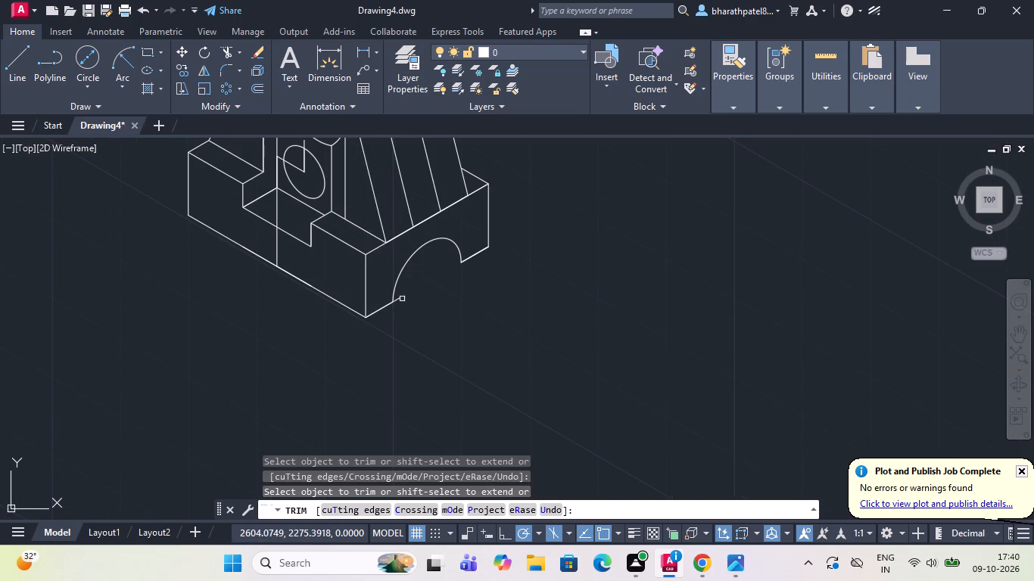
{"action": "left_click", "coordinate": [400, 300]}
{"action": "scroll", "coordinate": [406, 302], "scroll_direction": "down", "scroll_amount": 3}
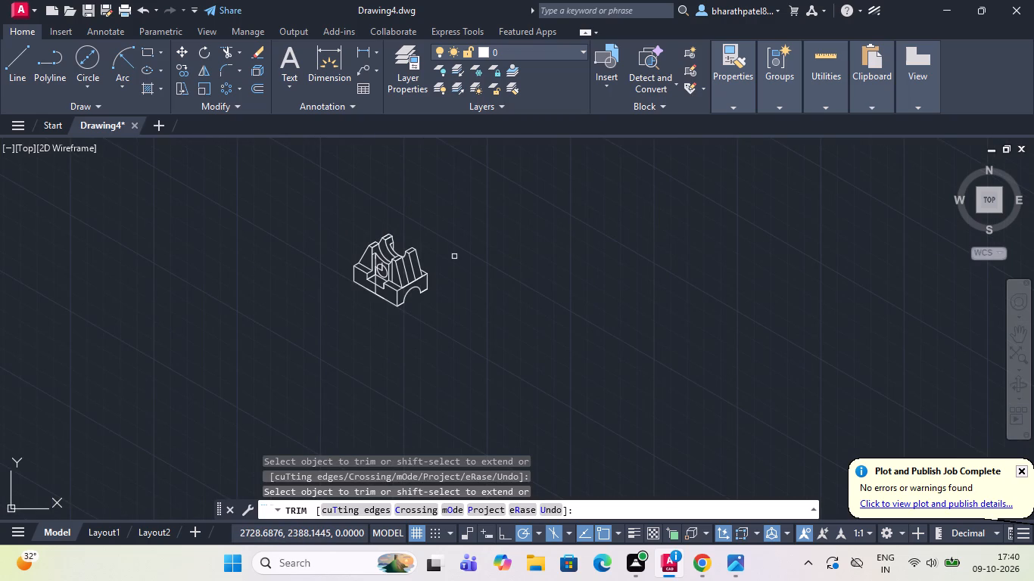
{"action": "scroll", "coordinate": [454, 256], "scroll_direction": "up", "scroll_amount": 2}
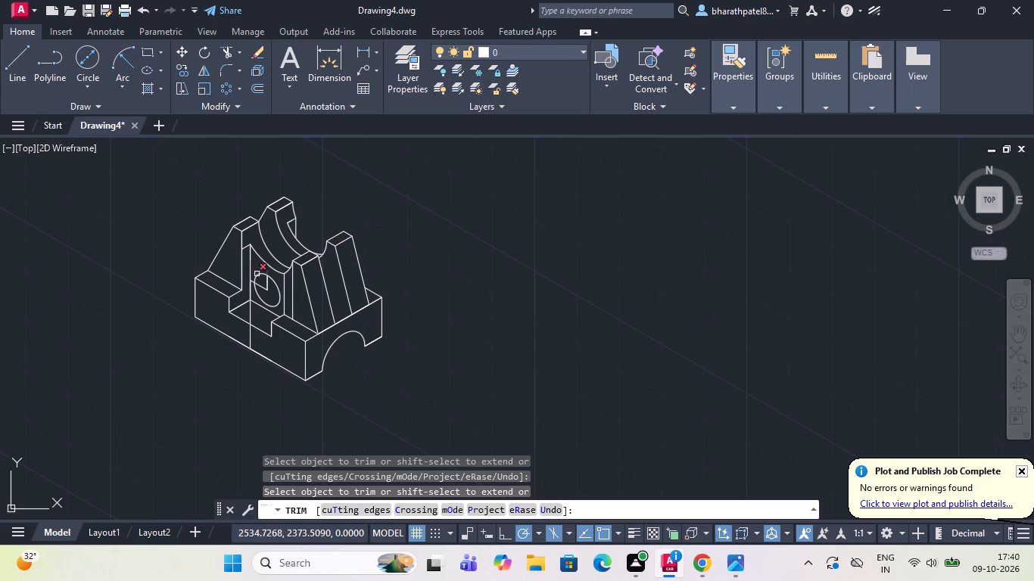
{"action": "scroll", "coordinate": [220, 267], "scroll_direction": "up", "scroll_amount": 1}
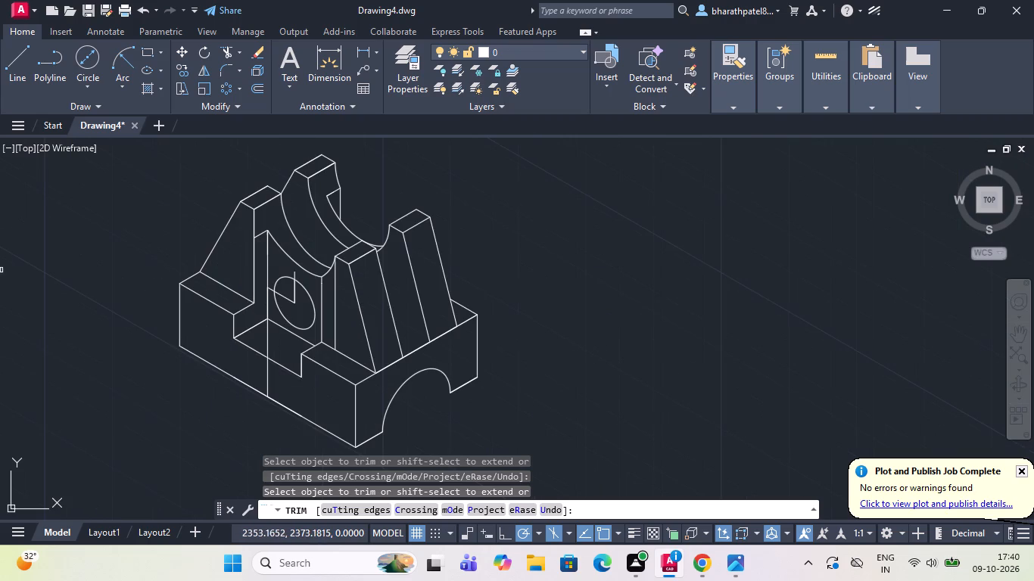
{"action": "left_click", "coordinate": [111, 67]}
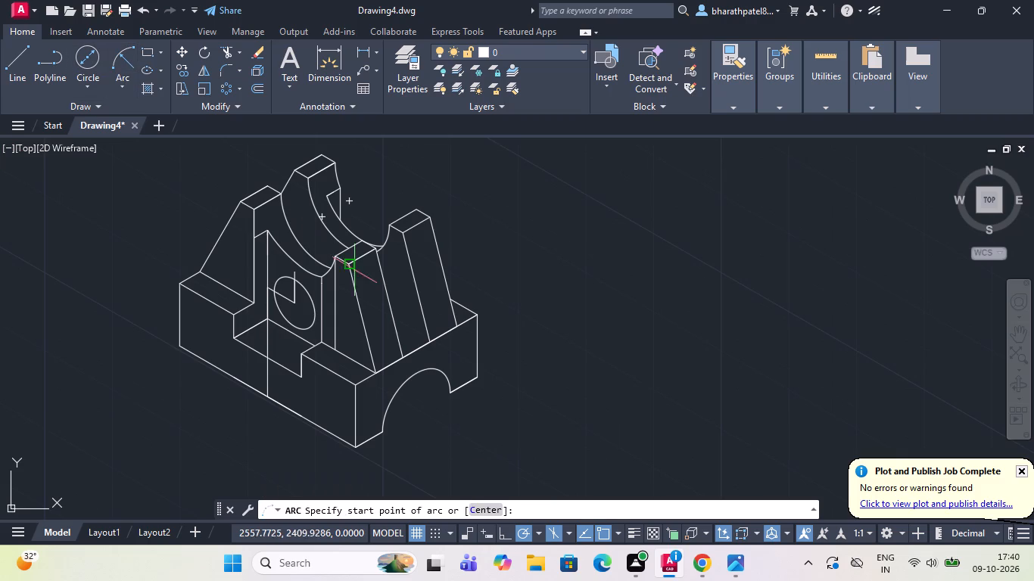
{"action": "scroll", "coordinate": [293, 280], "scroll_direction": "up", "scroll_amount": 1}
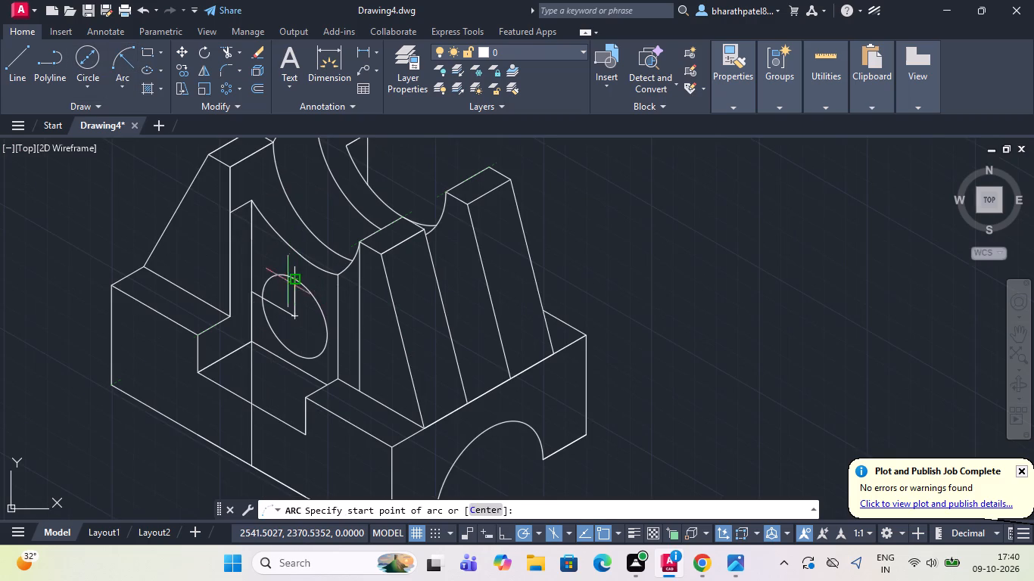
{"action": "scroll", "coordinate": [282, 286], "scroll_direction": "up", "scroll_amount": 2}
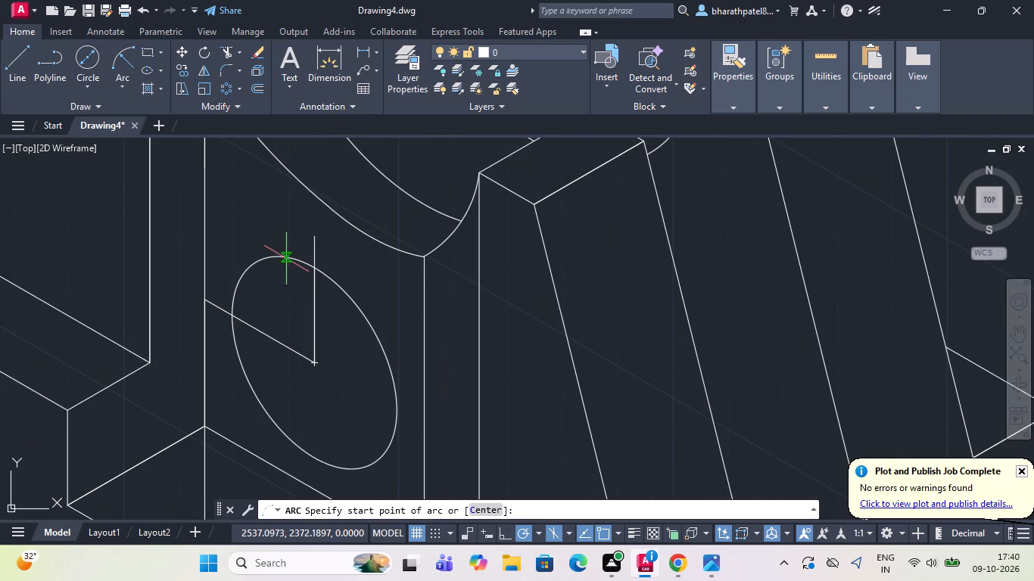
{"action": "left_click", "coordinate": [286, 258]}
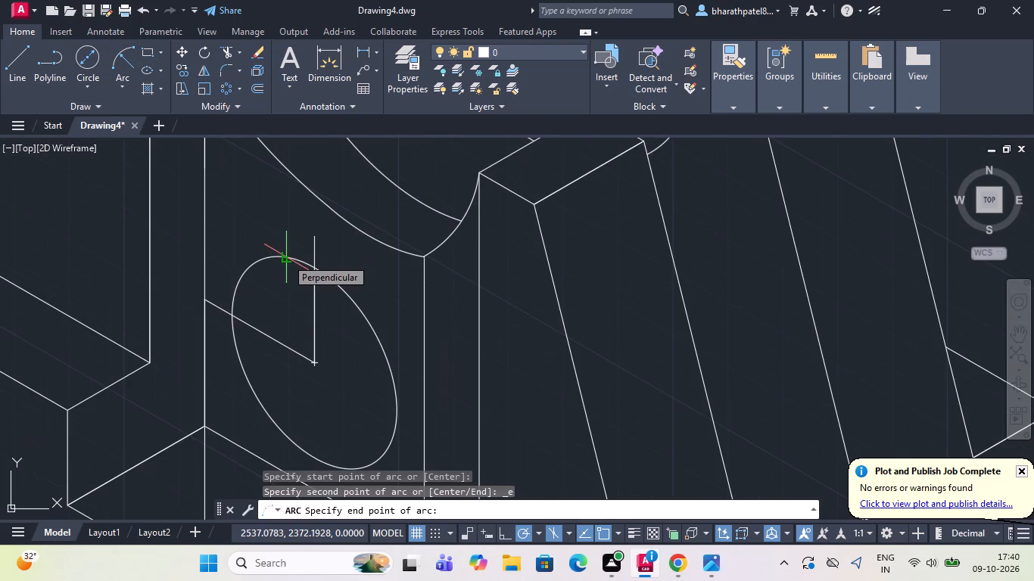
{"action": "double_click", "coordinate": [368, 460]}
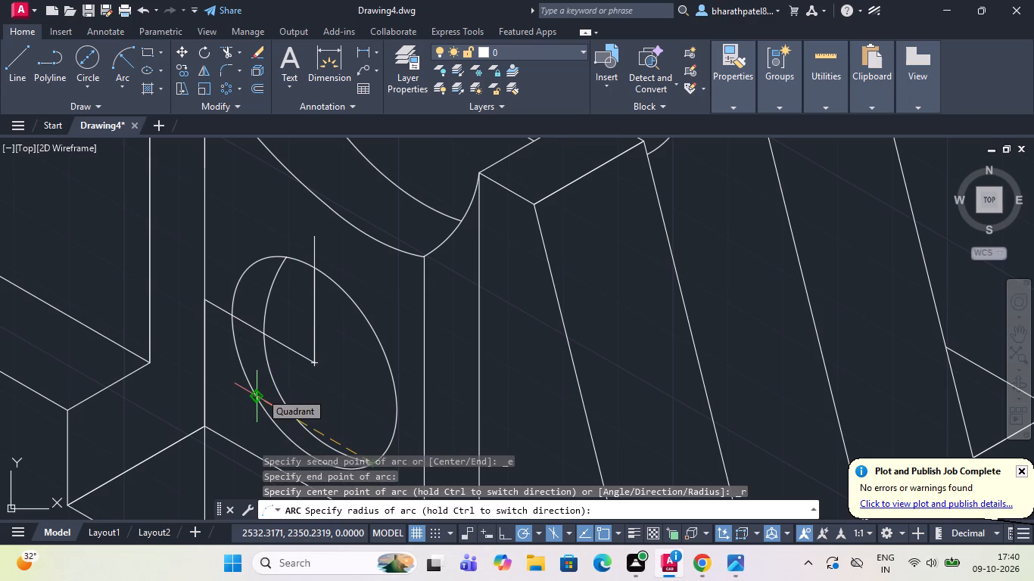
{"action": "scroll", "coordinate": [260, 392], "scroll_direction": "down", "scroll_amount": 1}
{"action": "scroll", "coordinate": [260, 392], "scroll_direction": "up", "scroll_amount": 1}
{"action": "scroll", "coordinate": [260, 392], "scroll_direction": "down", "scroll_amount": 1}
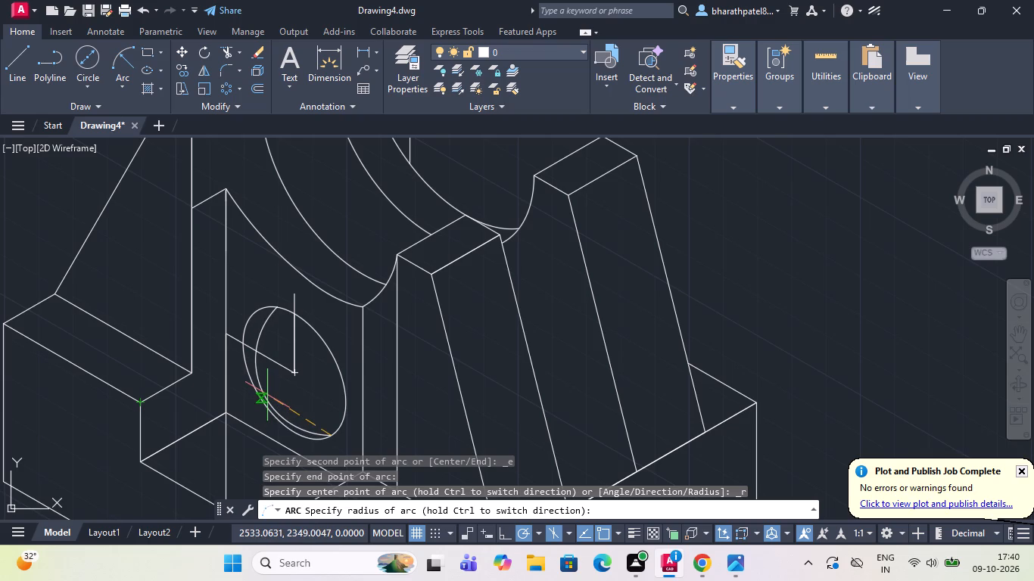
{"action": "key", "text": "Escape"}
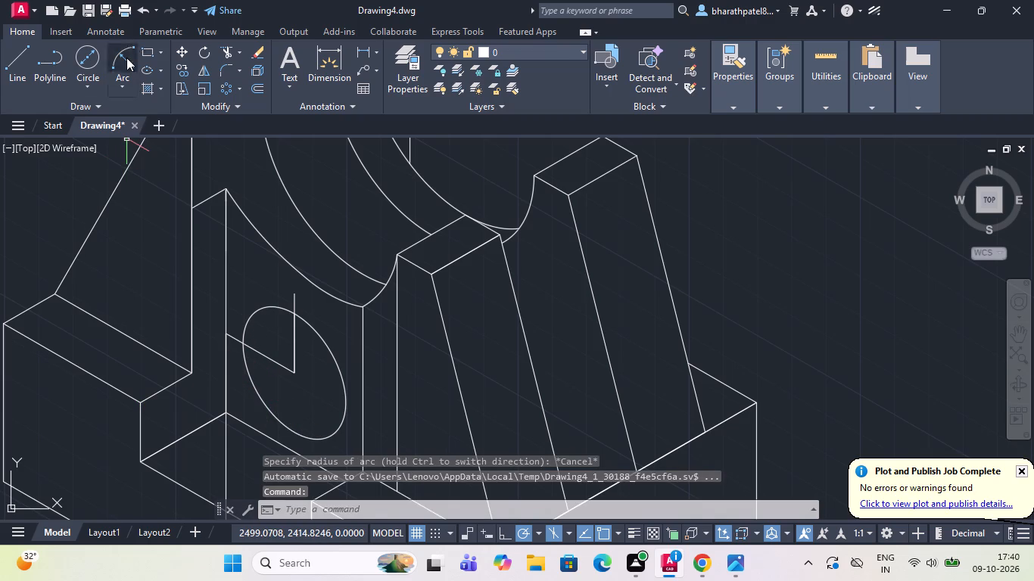
Draw a start-end-radius arc inside the elliptical hole, from its upper-left rim to its bottom rim, to show the hole's depth.
{"action": "left_click", "coordinate": [126, 58]}
{"action": "left_click", "coordinate": [256, 311]}
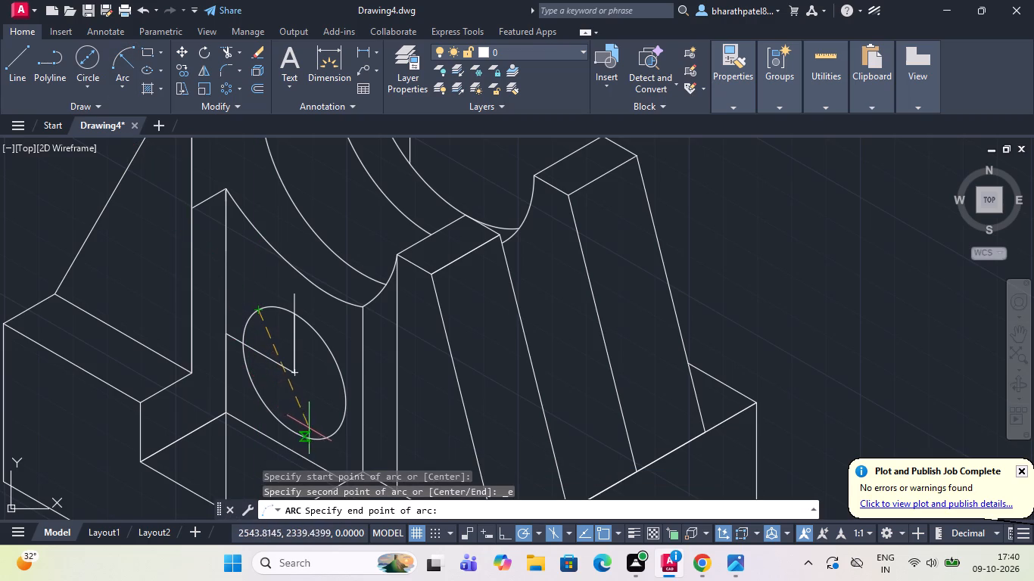
{"action": "left_click", "coordinate": [329, 437]}
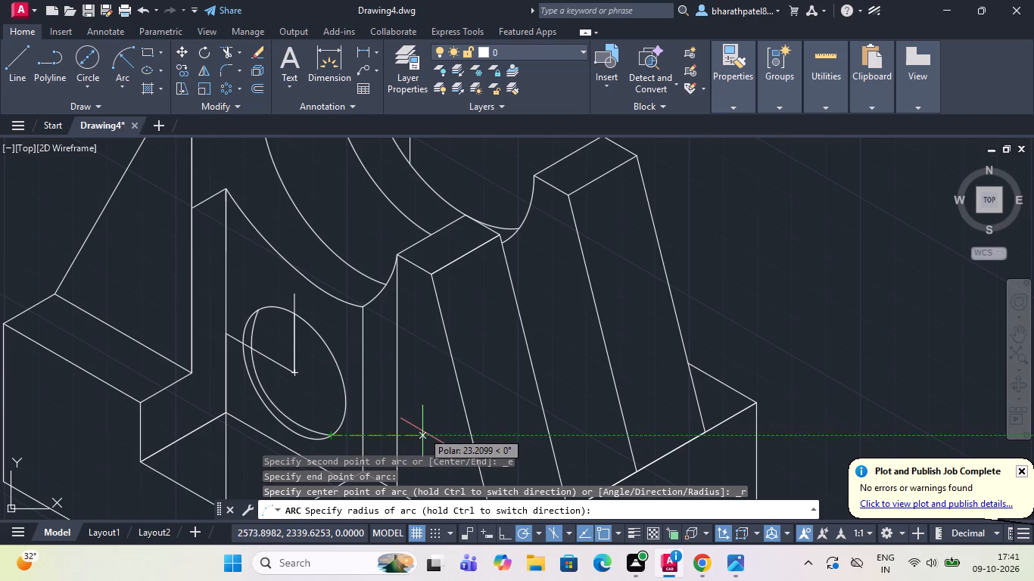
{"action": "left_click", "coordinate": [444, 433]}
{"action": "scroll", "coordinate": [381, 328], "scroll_direction": "down", "scroll_amount": 3}
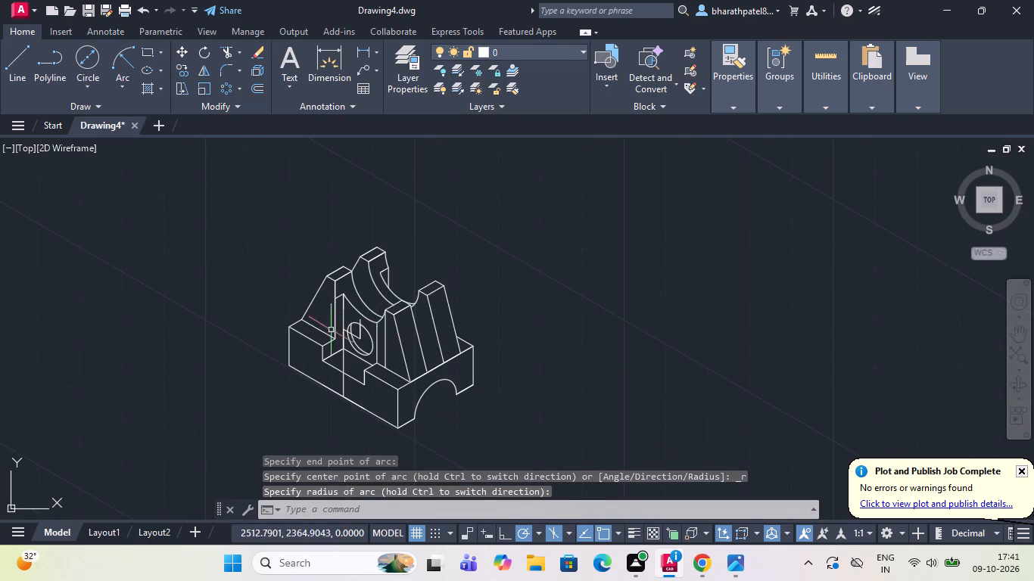
{"action": "scroll", "coordinate": [329, 331], "scroll_direction": "up", "scroll_amount": 4}
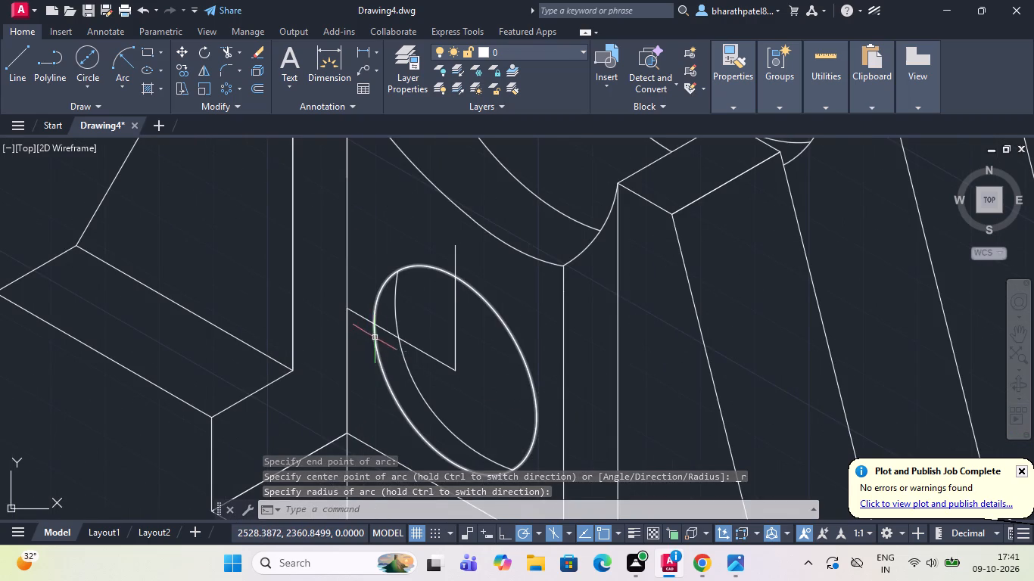
Delete the slanted construction line and the vertical construction line that meet at the centre of the elliptical hole.
{"action": "left_click", "coordinate": [413, 346]}
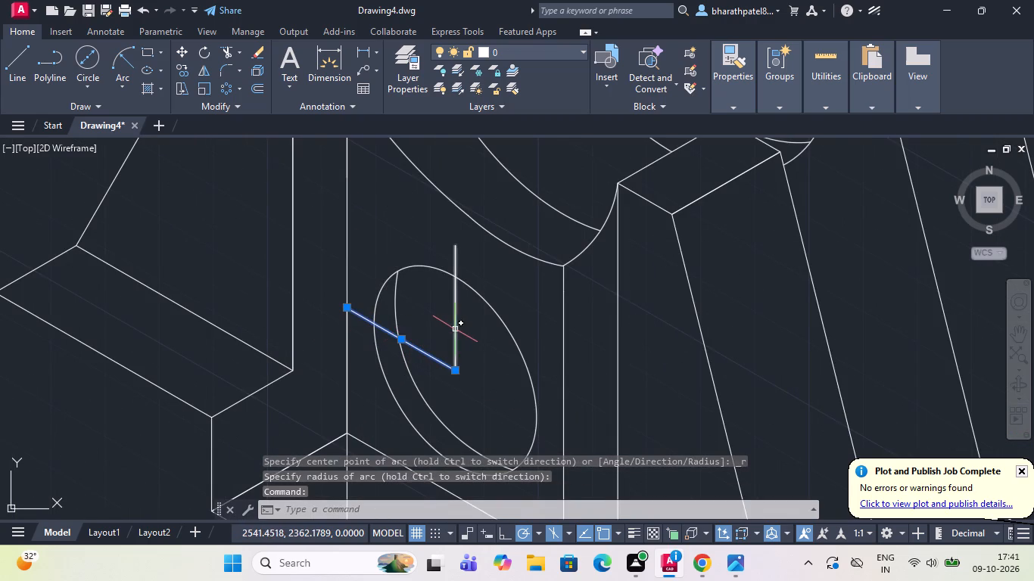
{"action": "left_click", "coordinate": [453, 328]}
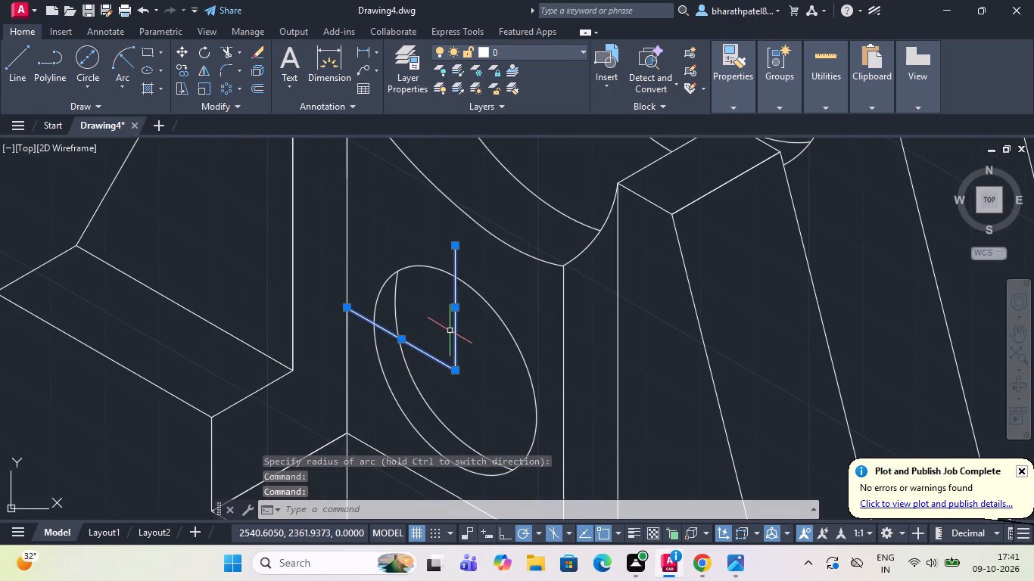
{"action": "key", "text": "Delete"}
Trim away the stray vertical line running down across the notch floor and the base's front face below the elliptical hole.
{"action": "scroll", "coordinate": [450, 331], "scroll_direction": "down", "scroll_amount": 1}
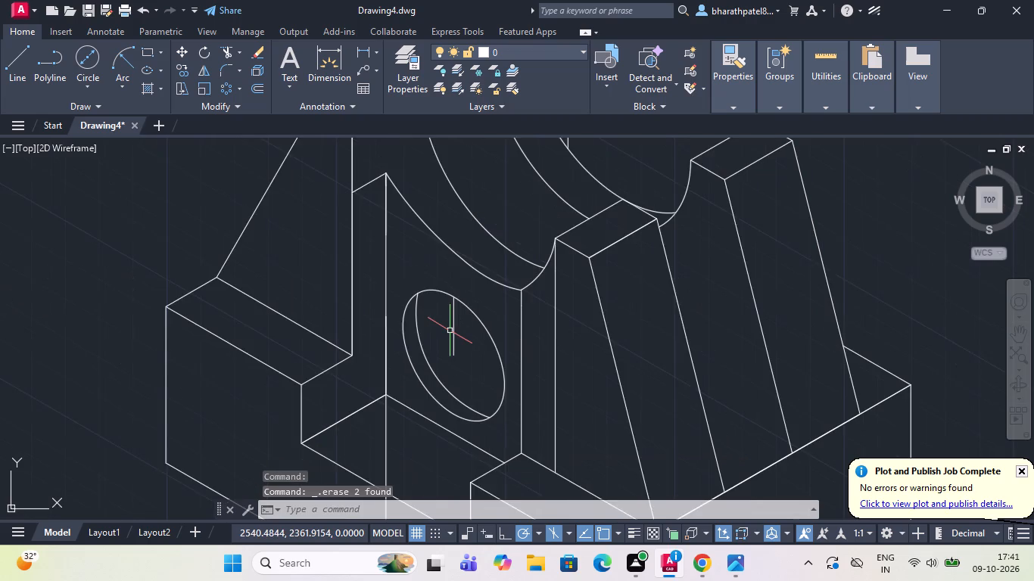
{"action": "scroll", "coordinate": [450, 330], "scroll_direction": "down", "scroll_amount": 3}
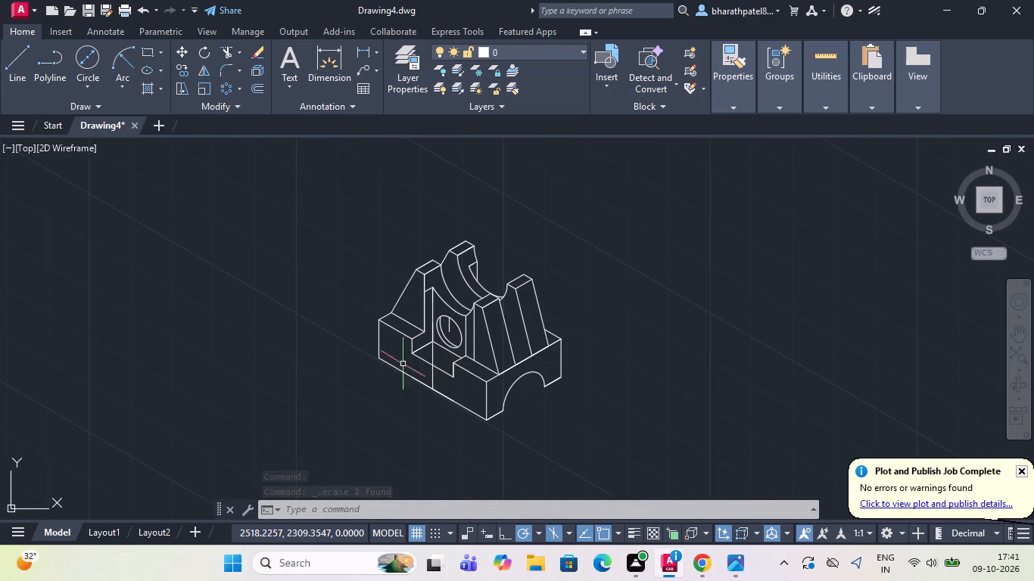
{"action": "left_click", "coordinate": [224, 54]}
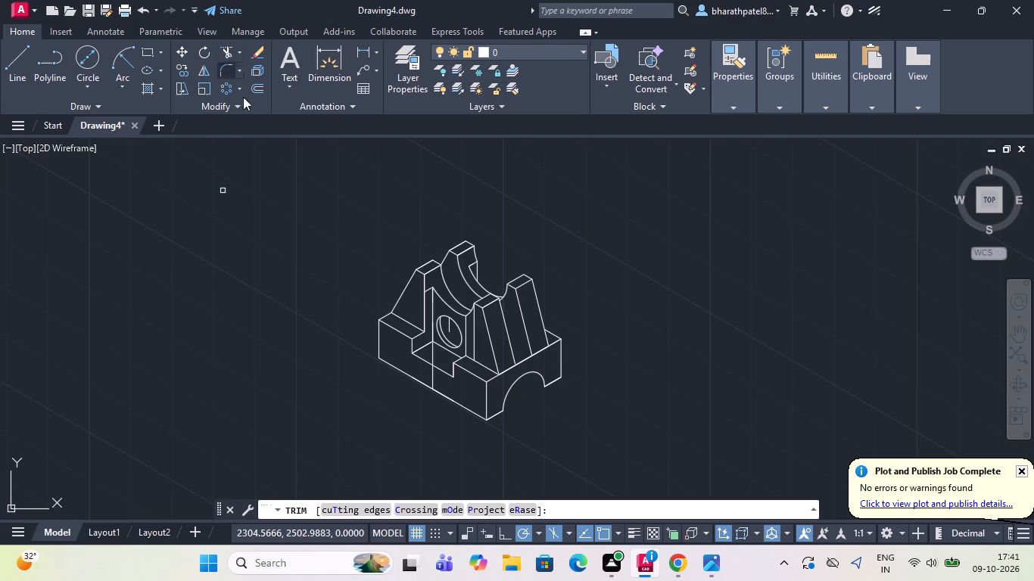
{"action": "left_click_drag", "start_coordinate": [417, 372], "coordinate": [441, 380]}
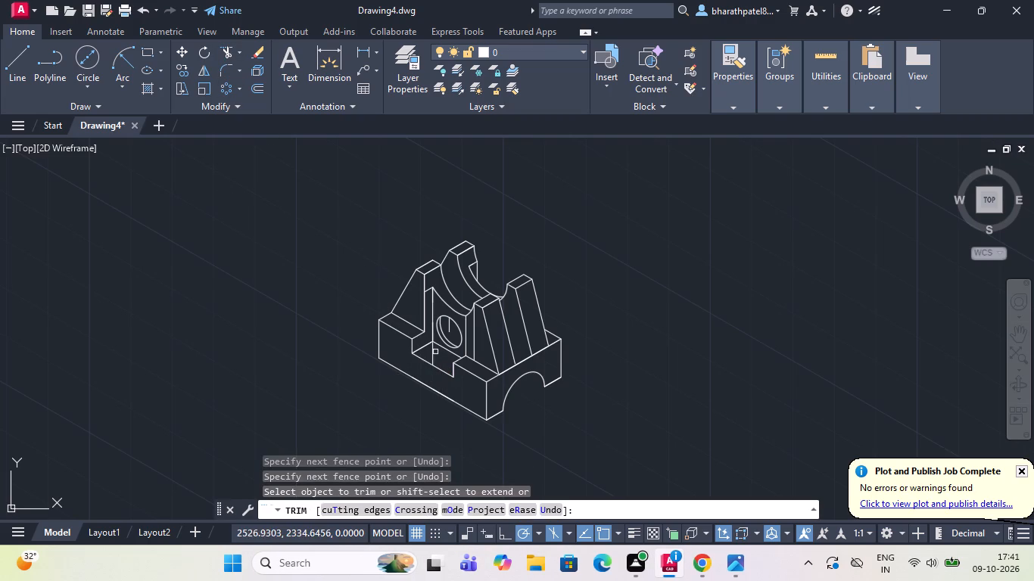
{"action": "left_click", "coordinate": [431, 353]}
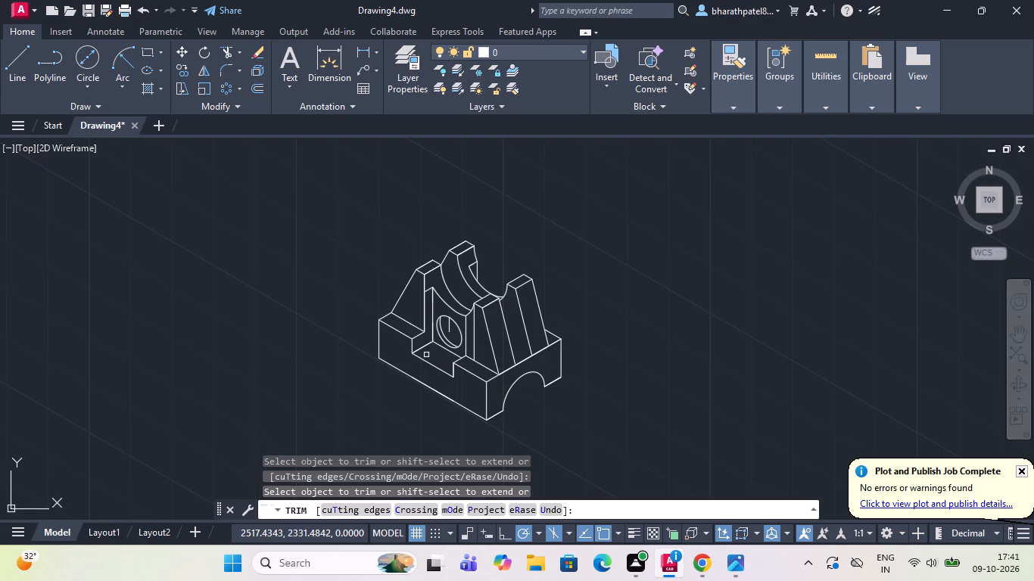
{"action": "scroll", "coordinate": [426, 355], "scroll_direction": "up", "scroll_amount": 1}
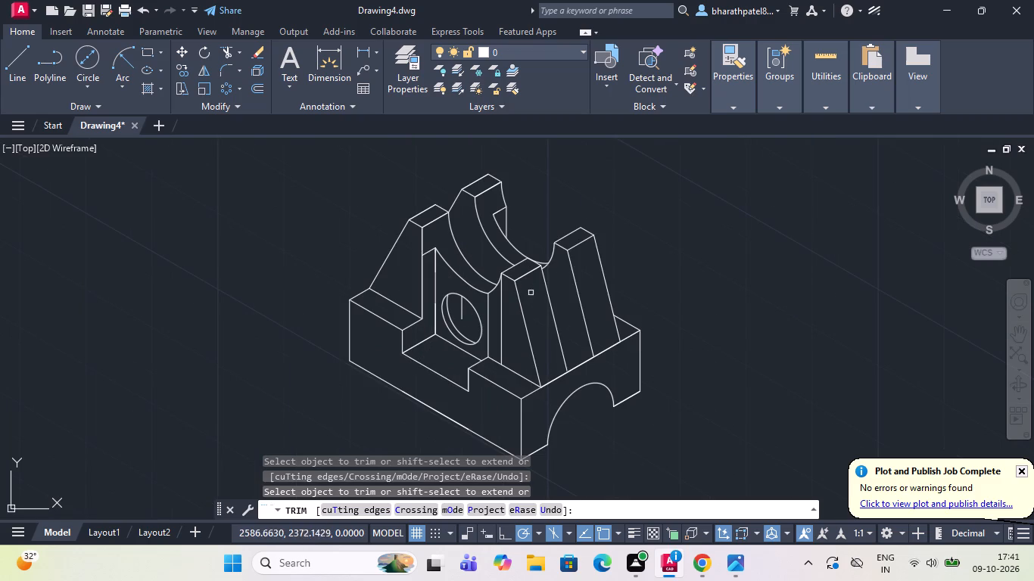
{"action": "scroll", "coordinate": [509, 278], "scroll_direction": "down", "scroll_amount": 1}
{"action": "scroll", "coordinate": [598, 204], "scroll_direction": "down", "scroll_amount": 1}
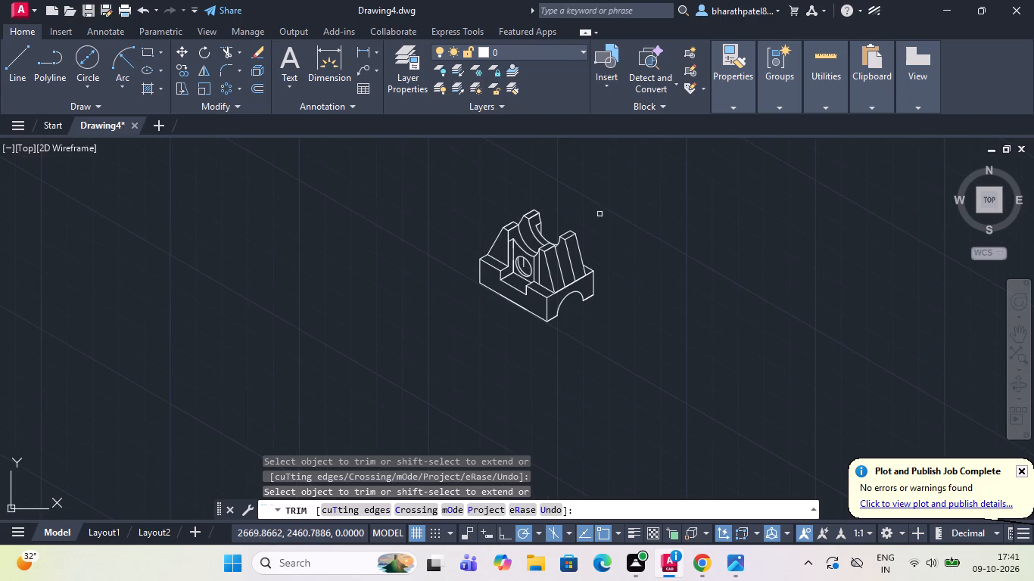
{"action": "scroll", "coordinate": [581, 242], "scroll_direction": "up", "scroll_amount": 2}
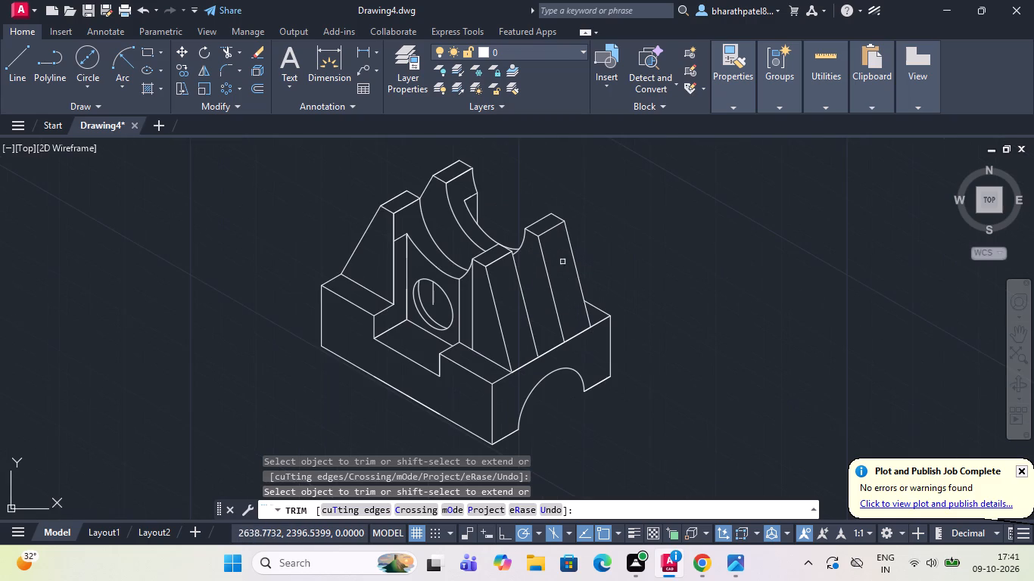
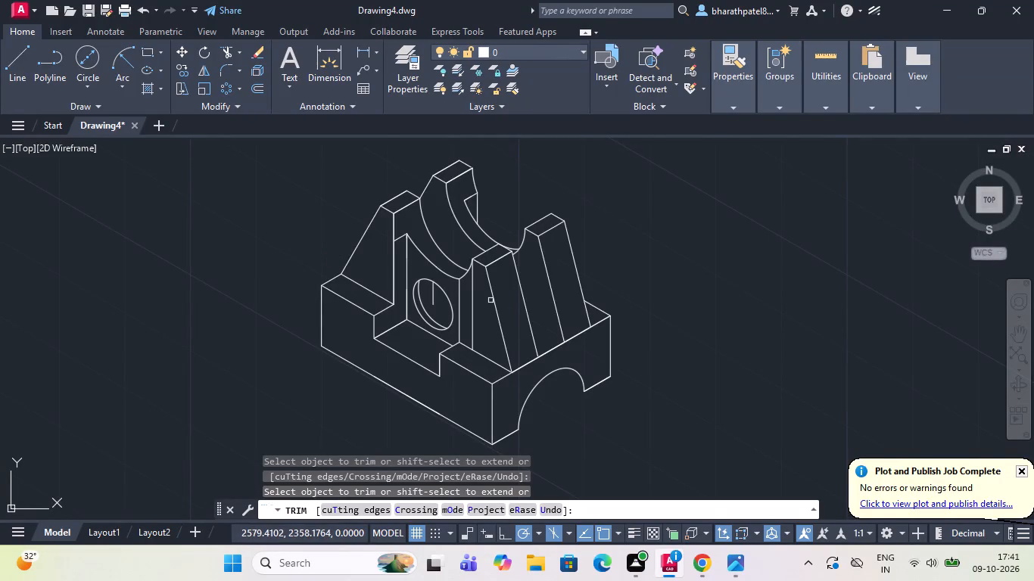
Trim away the short leftover vertical line inside the elliptical hole on the front face.
{"action": "left_click", "coordinate": [434, 293]}
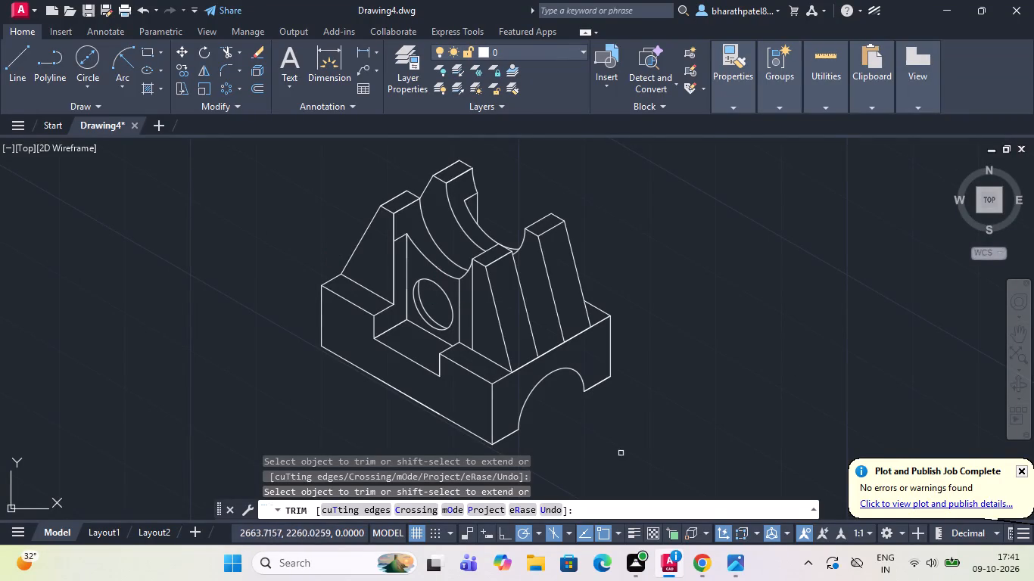
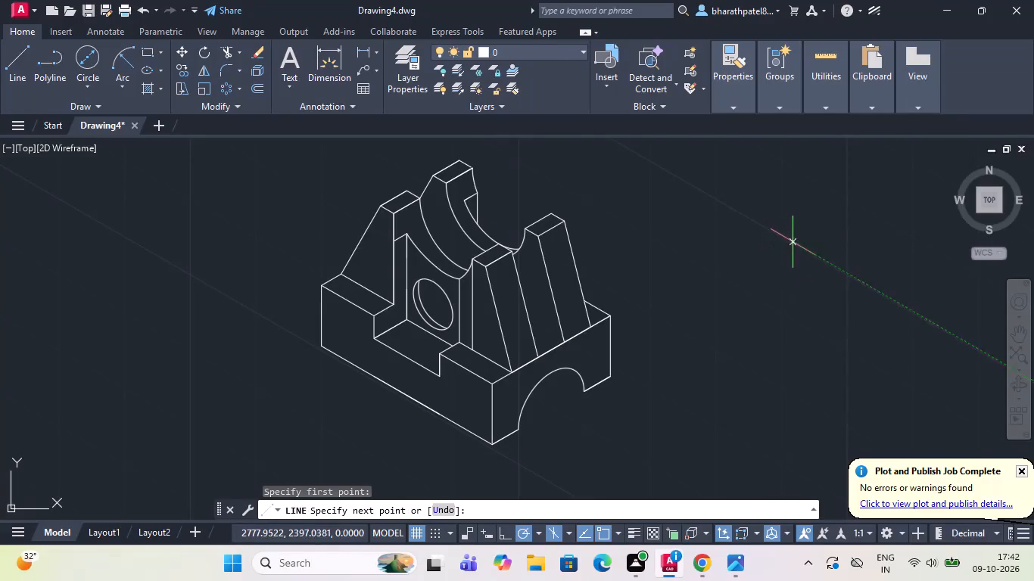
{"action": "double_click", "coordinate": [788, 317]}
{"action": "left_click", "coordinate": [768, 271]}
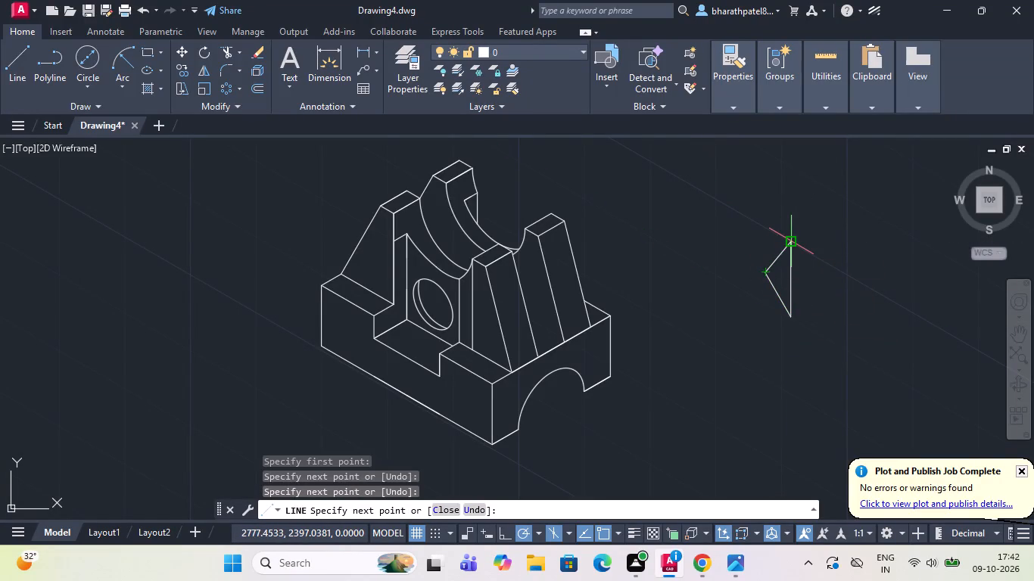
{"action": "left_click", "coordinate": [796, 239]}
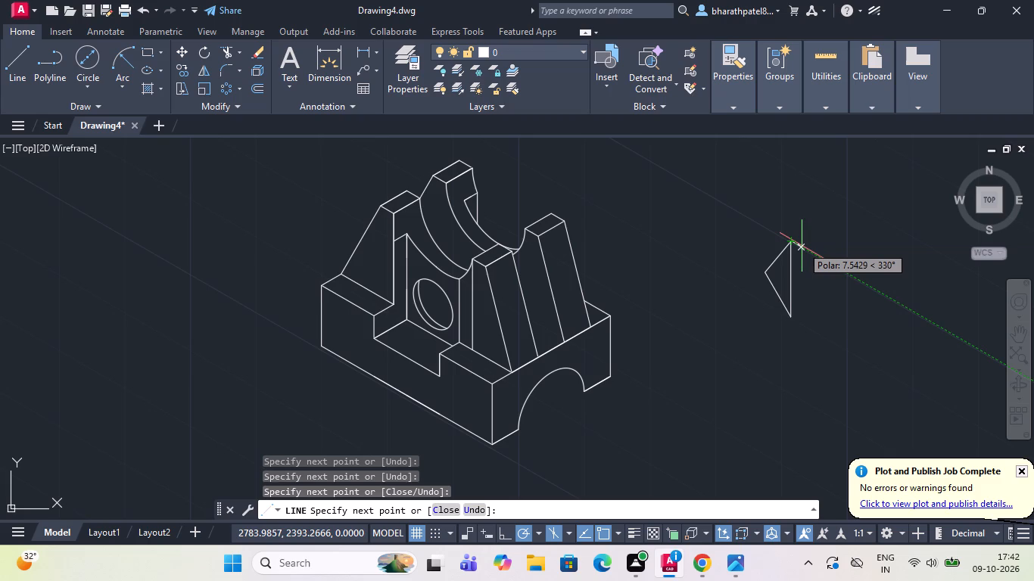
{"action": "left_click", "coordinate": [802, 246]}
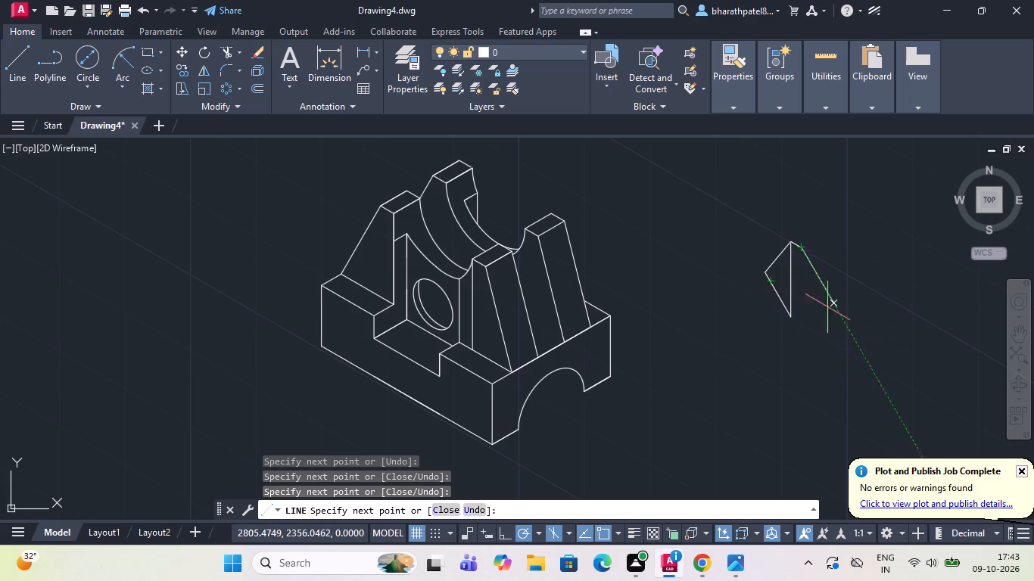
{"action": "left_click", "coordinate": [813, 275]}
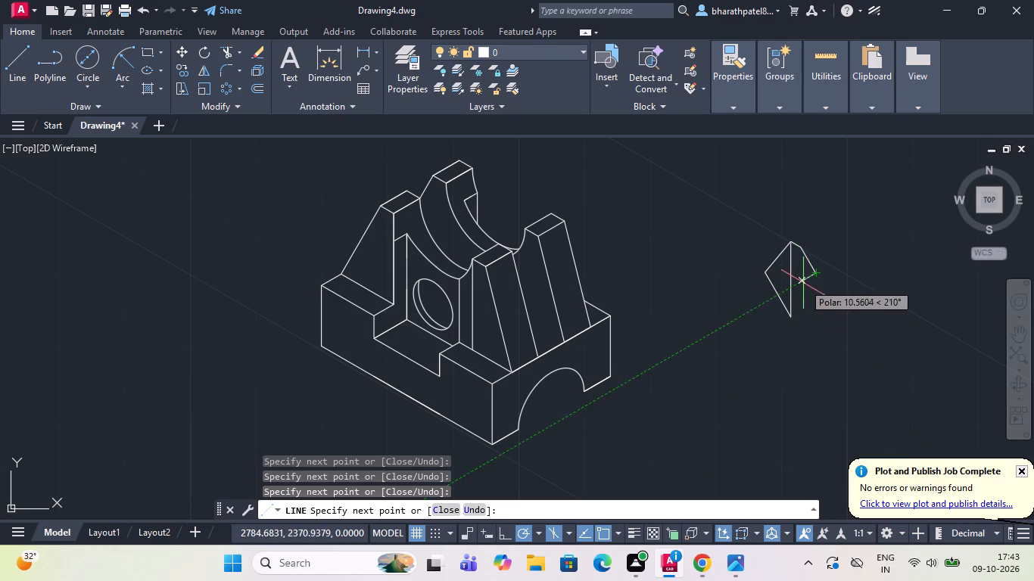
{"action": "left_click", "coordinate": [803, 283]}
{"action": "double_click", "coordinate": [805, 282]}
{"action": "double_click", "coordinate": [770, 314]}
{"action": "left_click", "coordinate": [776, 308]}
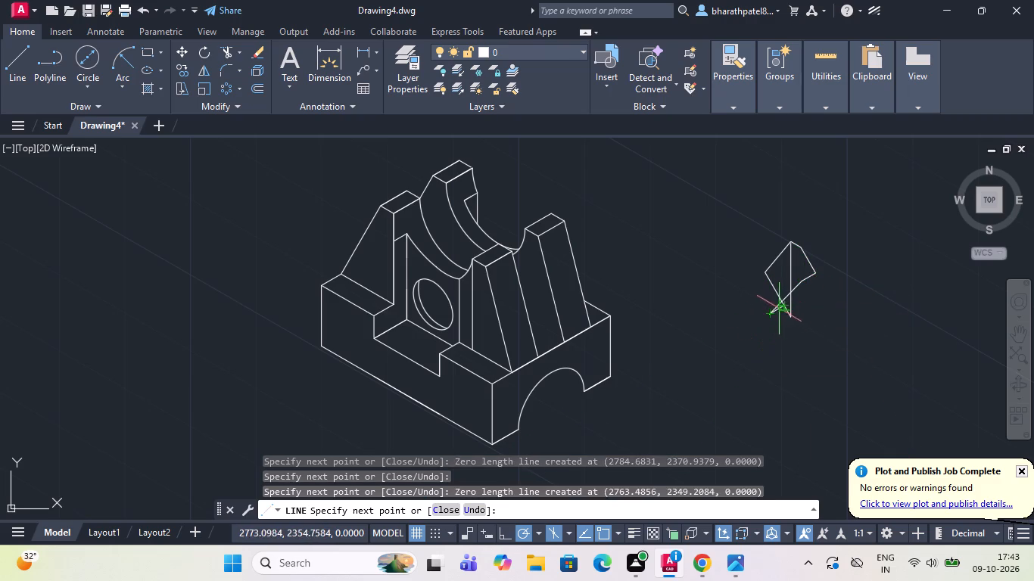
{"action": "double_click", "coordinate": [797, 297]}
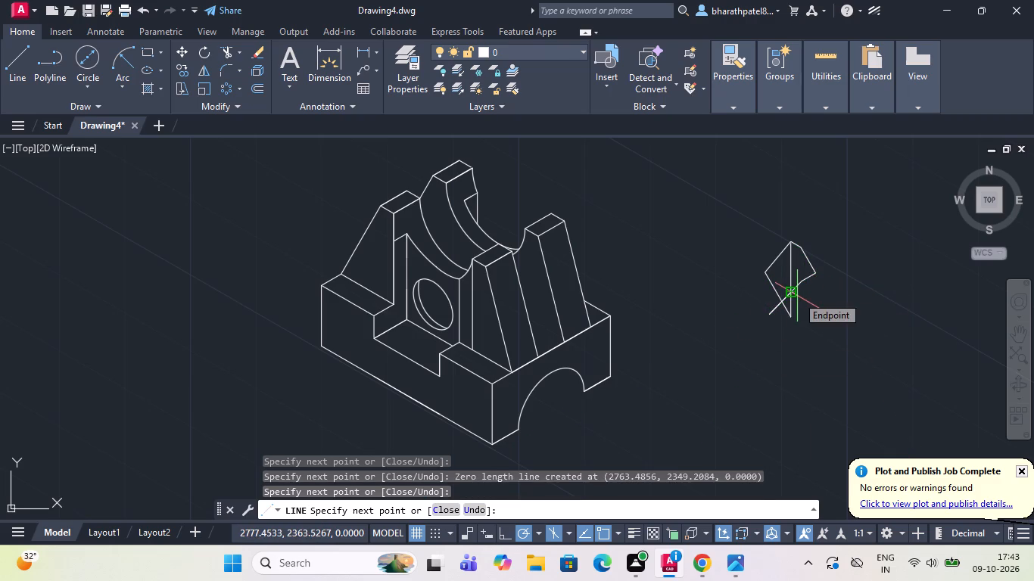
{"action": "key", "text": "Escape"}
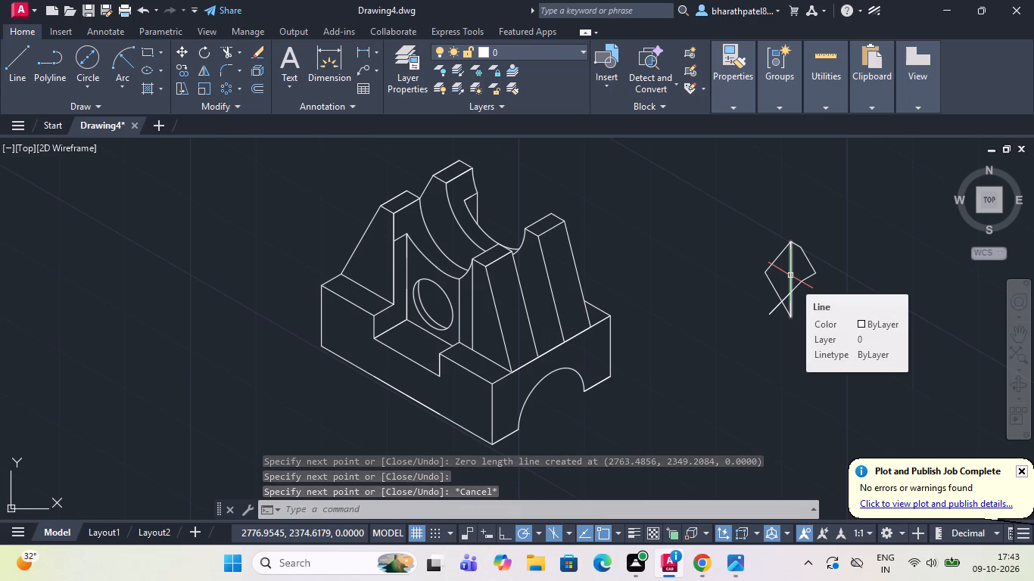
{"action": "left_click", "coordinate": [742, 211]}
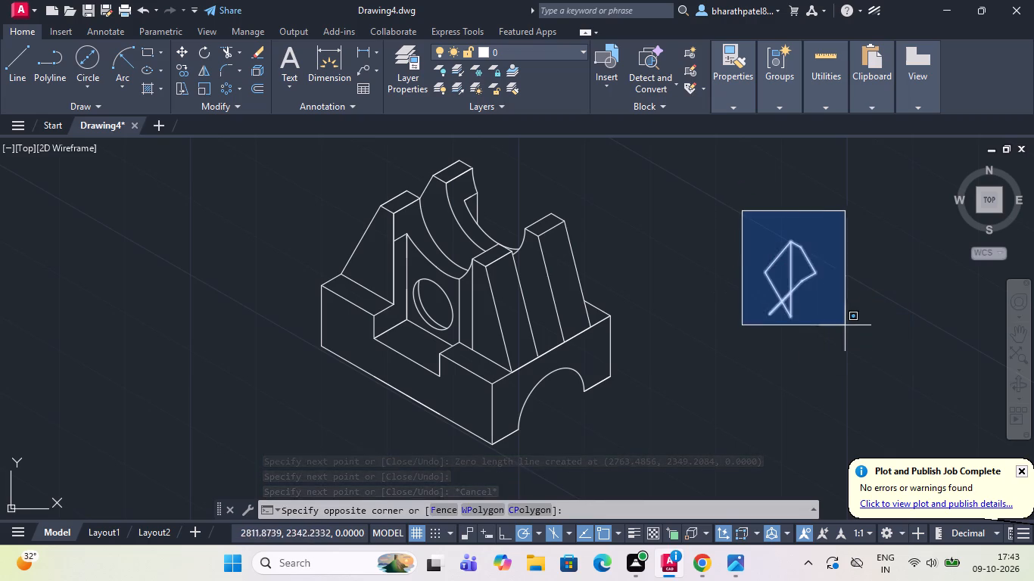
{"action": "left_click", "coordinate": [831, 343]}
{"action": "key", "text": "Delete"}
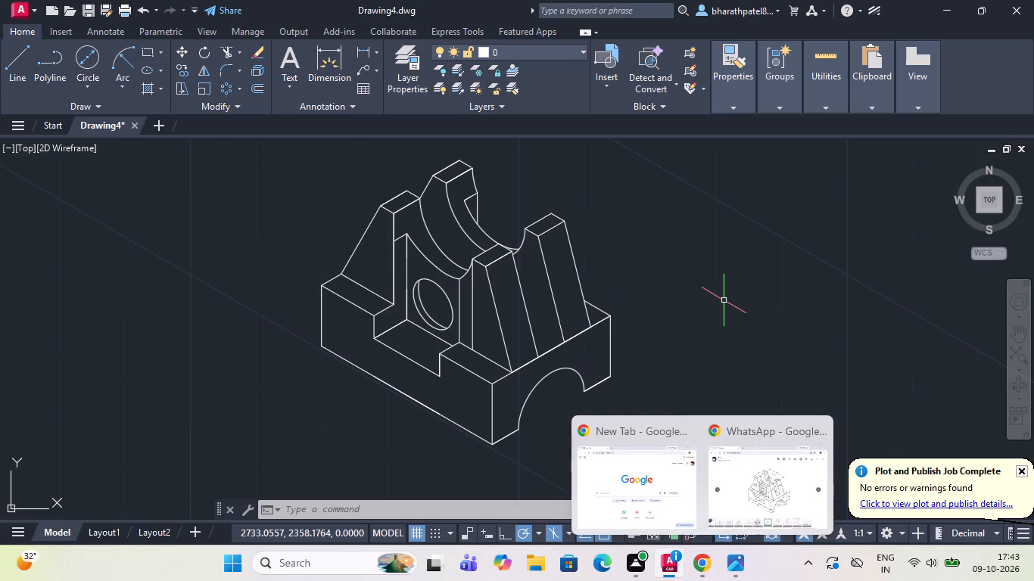
Add an aligned dimension above the bracket's rear side, spanning the outer top corners of the two rear uprights.
{"action": "scroll", "coordinate": [648, 270], "scroll_direction": "down", "scroll_amount": 2}
{"action": "scroll", "coordinate": [643, 267], "scroll_direction": "up", "scroll_amount": 2}
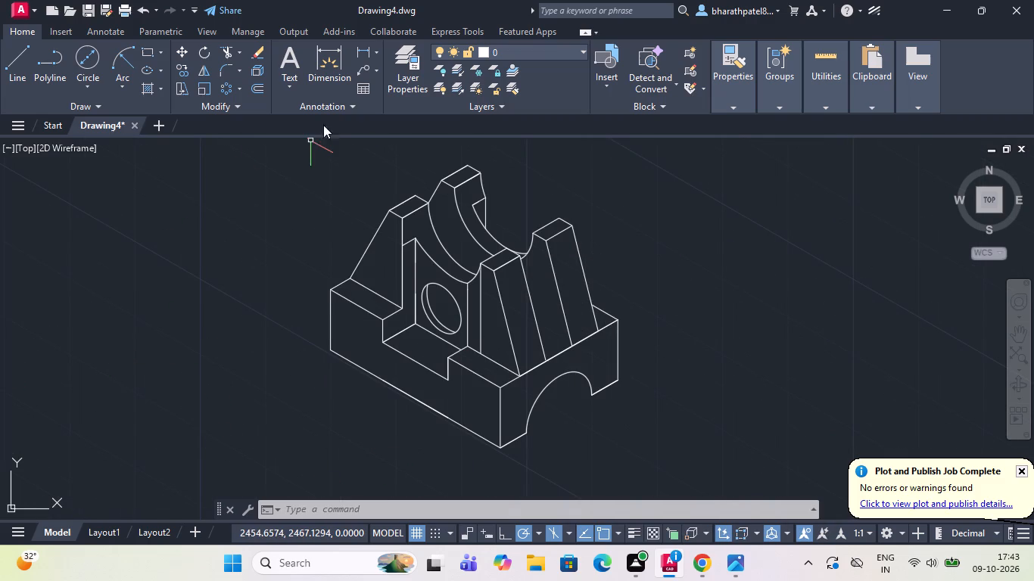
{"action": "left_click", "coordinate": [371, 54]}
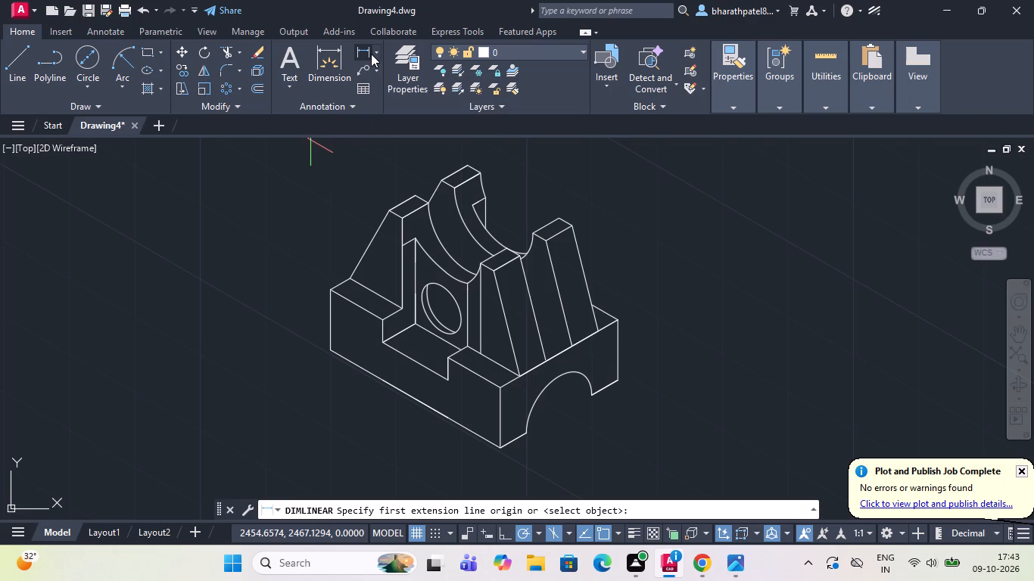
{"action": "double_click", "coordinate": [372, 51]}
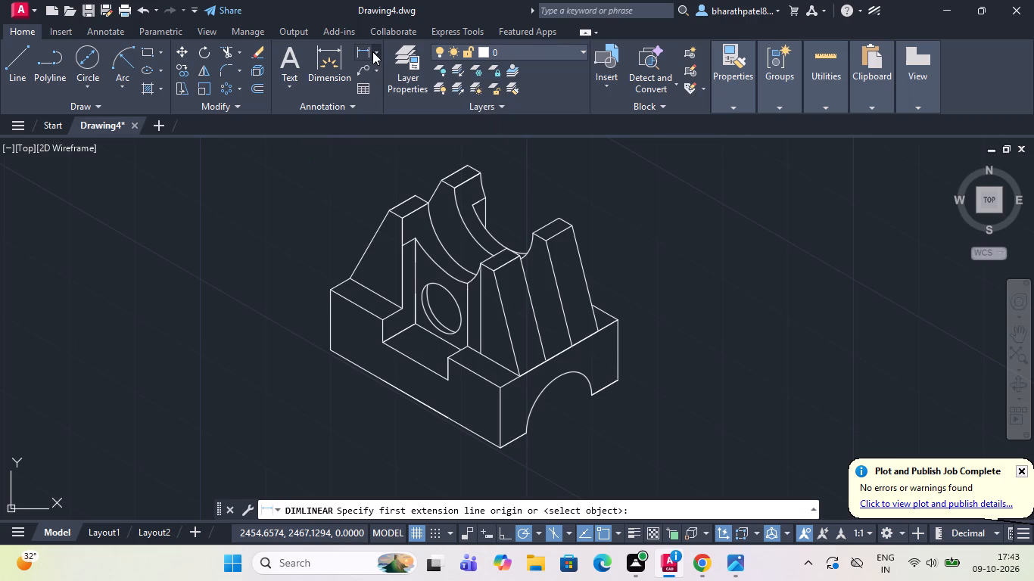
{"action": "left_click", "coordinate": [379, 52]}
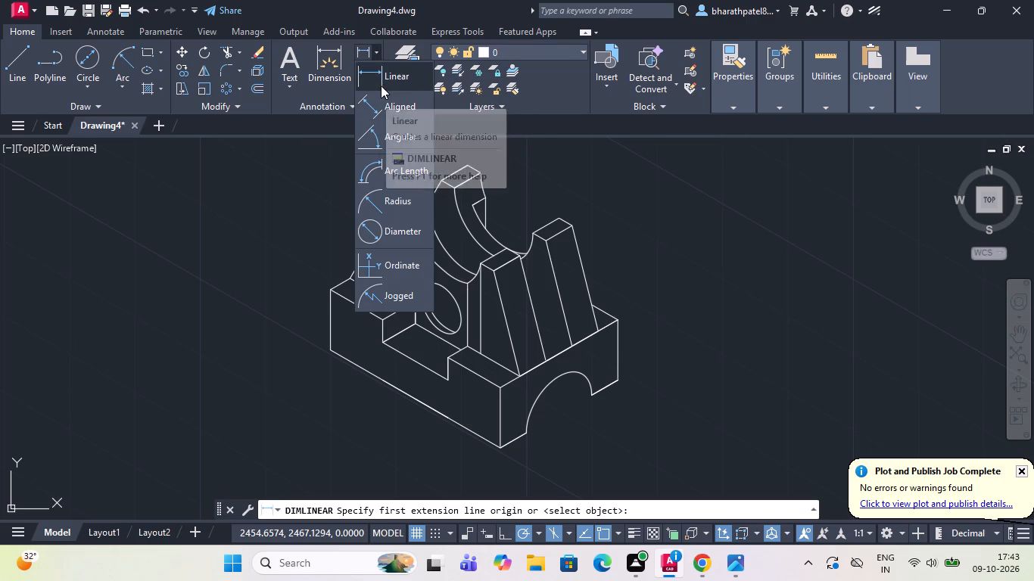
{"action": "double_click", "coordinate": [382, 100]}
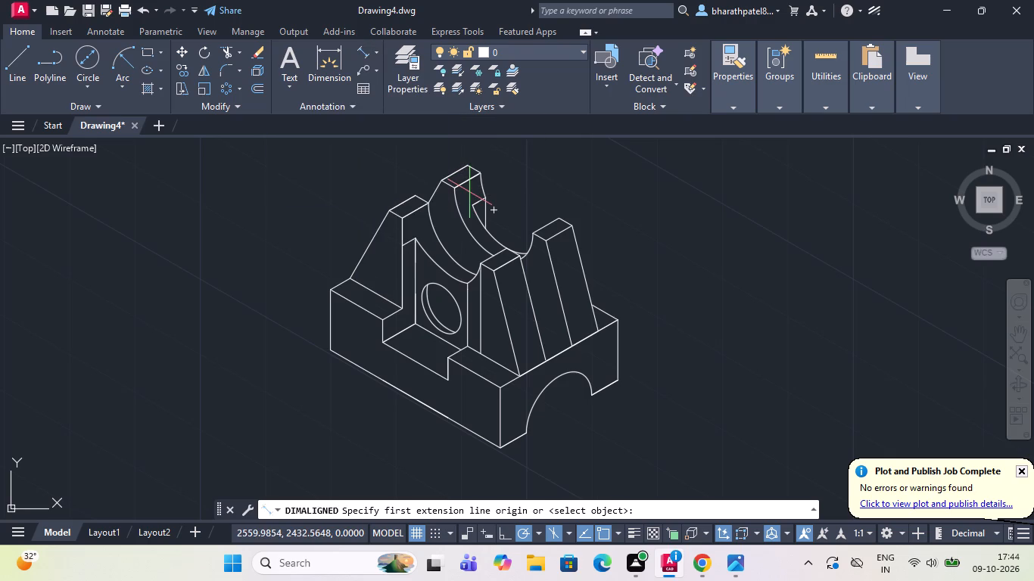
{"action": "scroll", "coordinate": [475, 154], "scroll_direction": "up", "scroll_amount": 1}
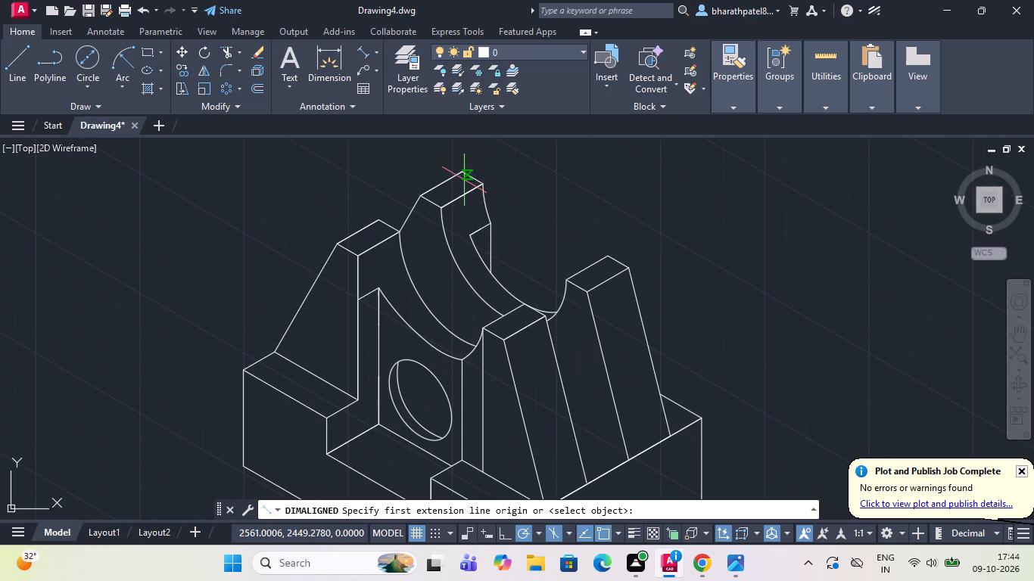
{"action": "left_click", "coordinate": [460, 173]}
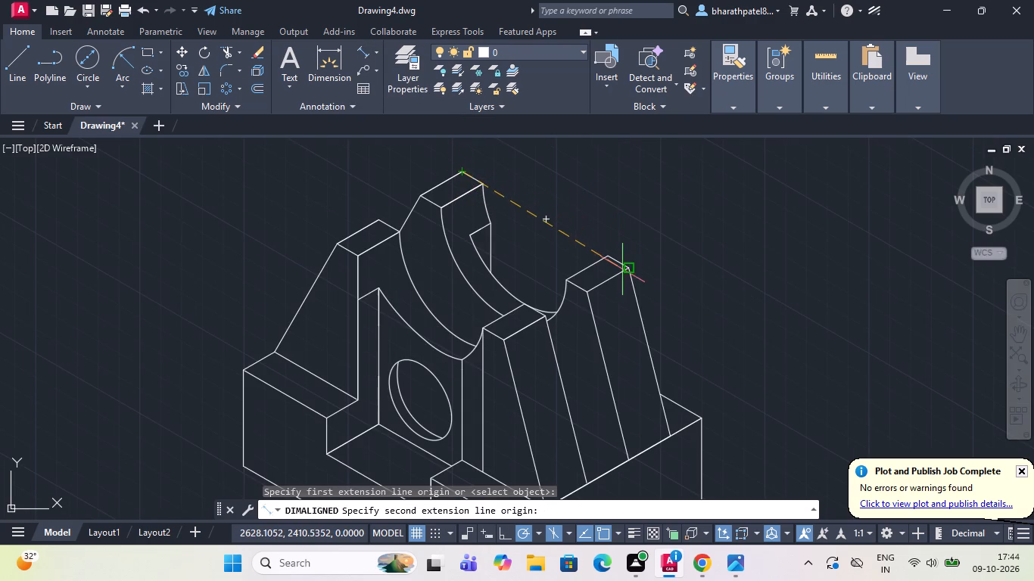
{"action": "left_click", "coordinate": [628, 268]}
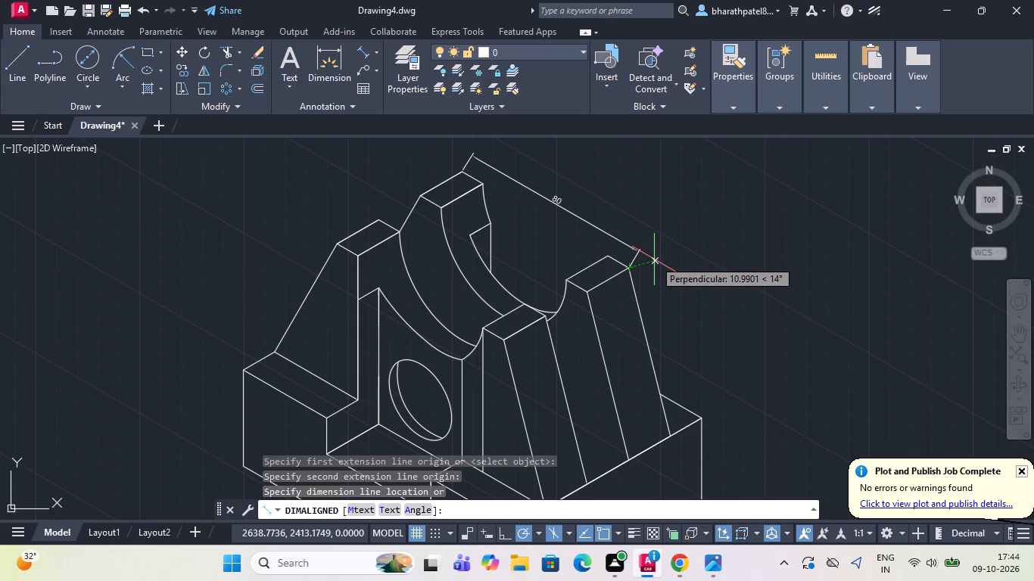
{"action": "left_click", "coordinate": [683, 232]}
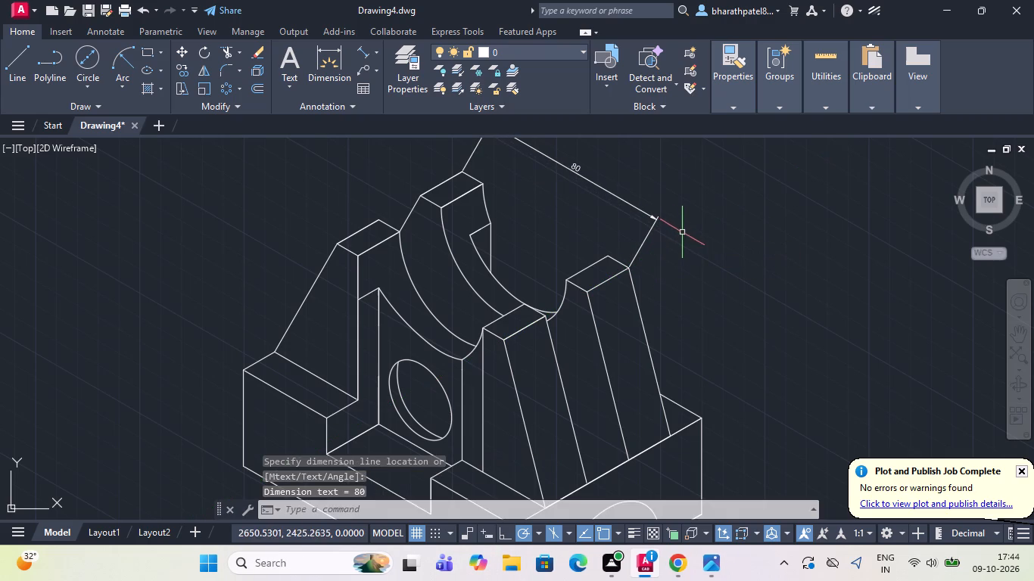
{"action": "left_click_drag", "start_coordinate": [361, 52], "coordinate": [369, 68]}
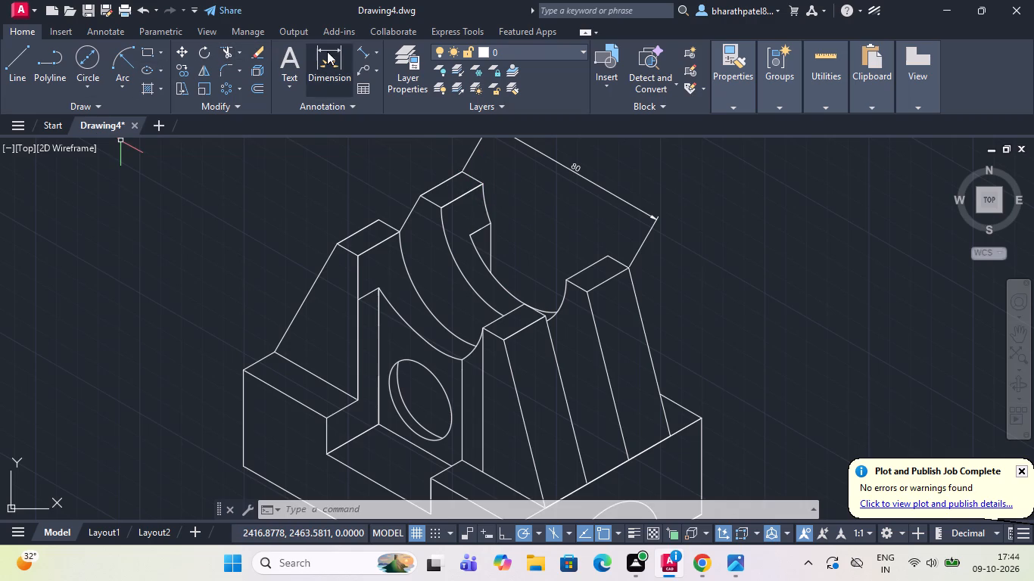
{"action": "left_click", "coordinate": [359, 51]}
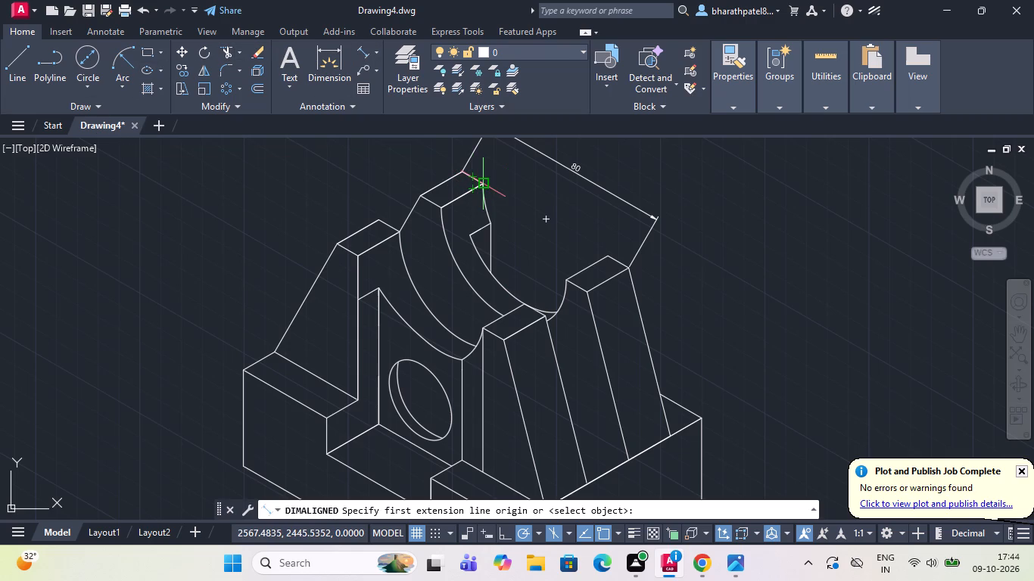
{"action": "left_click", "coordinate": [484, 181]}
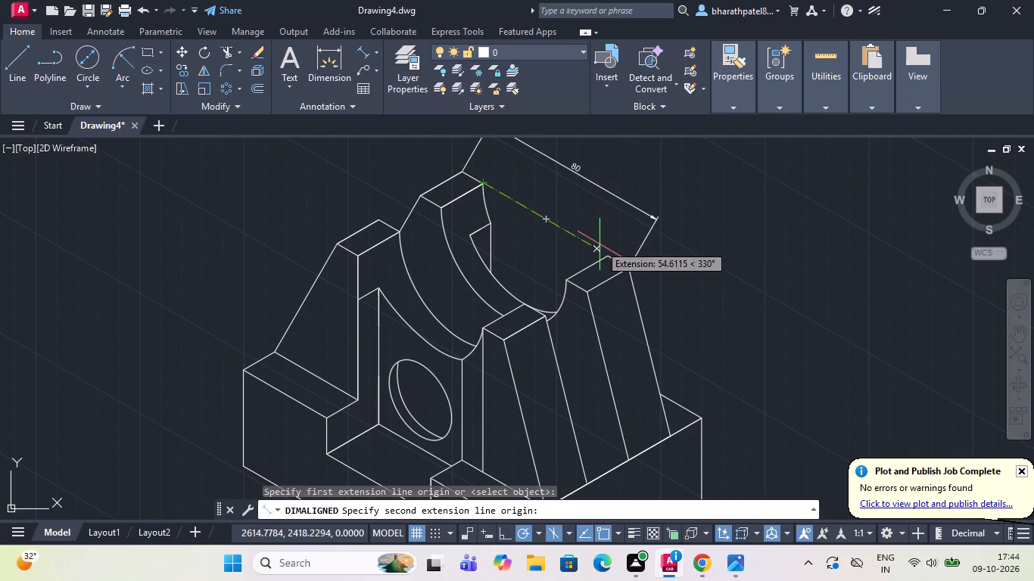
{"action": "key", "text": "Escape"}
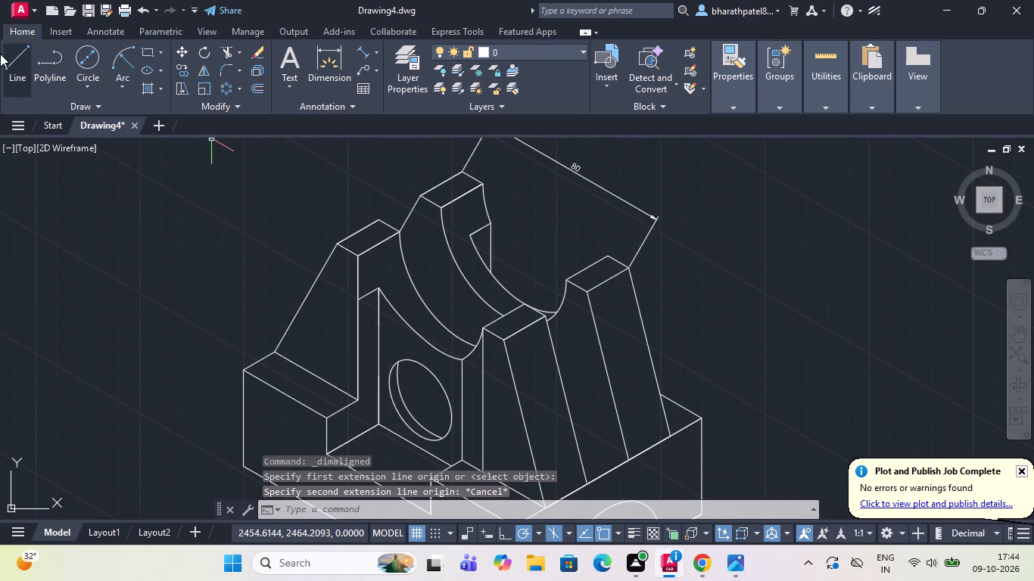
Add an aligned dimension across the top face of the rear right upright, between the midpoints of its long edges.
{"action": "left_click", "coordinate": [357, 57]}
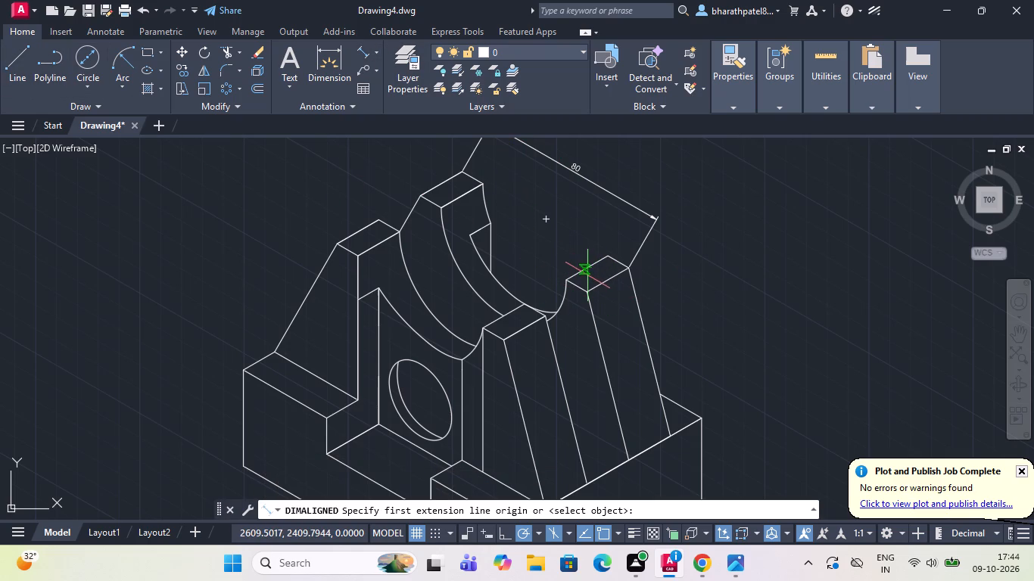
{"action": "double_click", "coordinate": [593, 269]}
{"action": "double_click", "coordinate": [607, 281]}
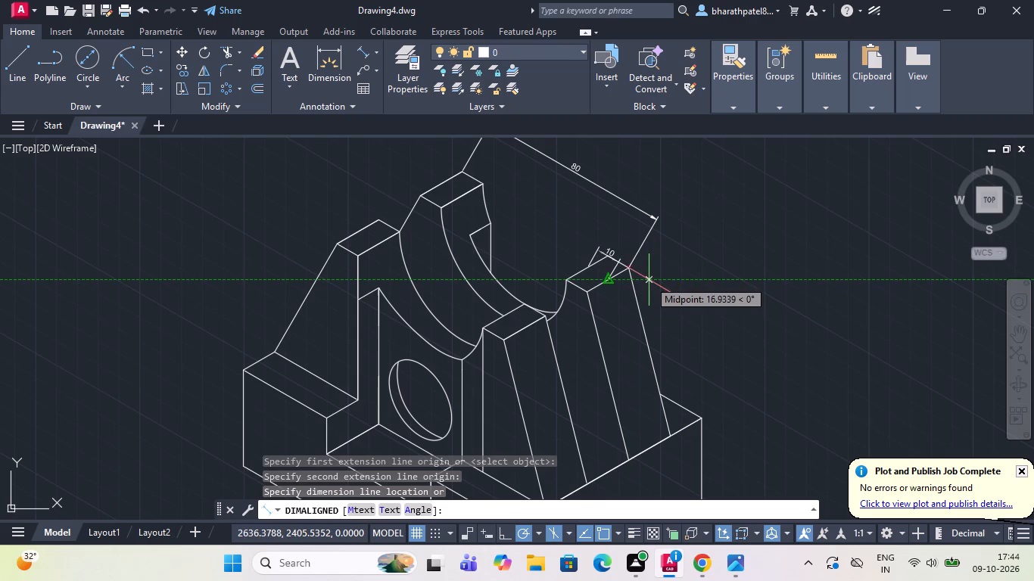
{"action": "left_click", "coordinate": [635, 292]}
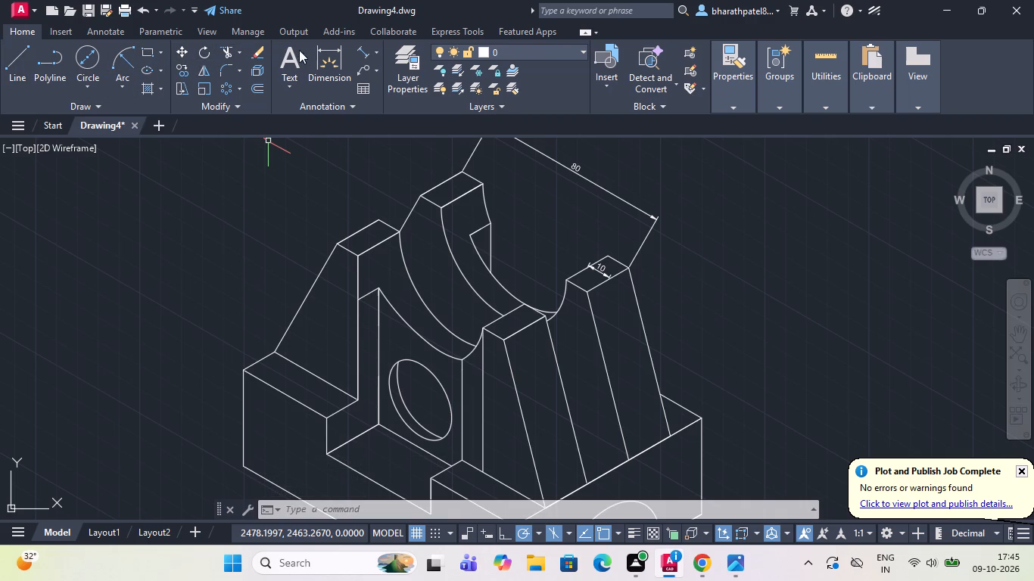
Add an aligned dimension across the sloping face of the rear right upright, between its two slanted edges.
{"action": "left_click", "coordinate": [367, 51]}
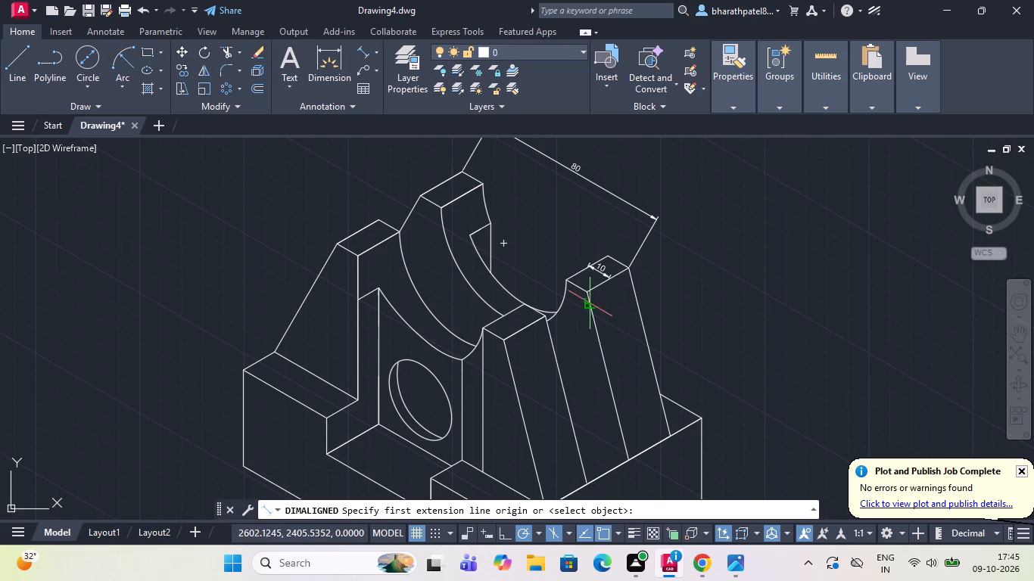
{"action": "left_click", "coordinate": [652, 353]}
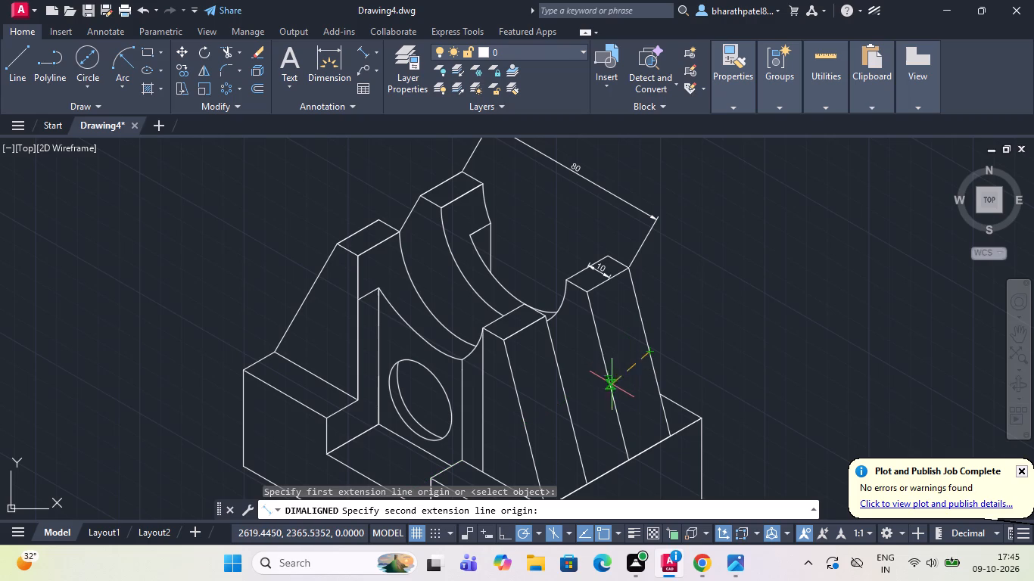
{"action": "left_click", "coordinate": [606, 377]}
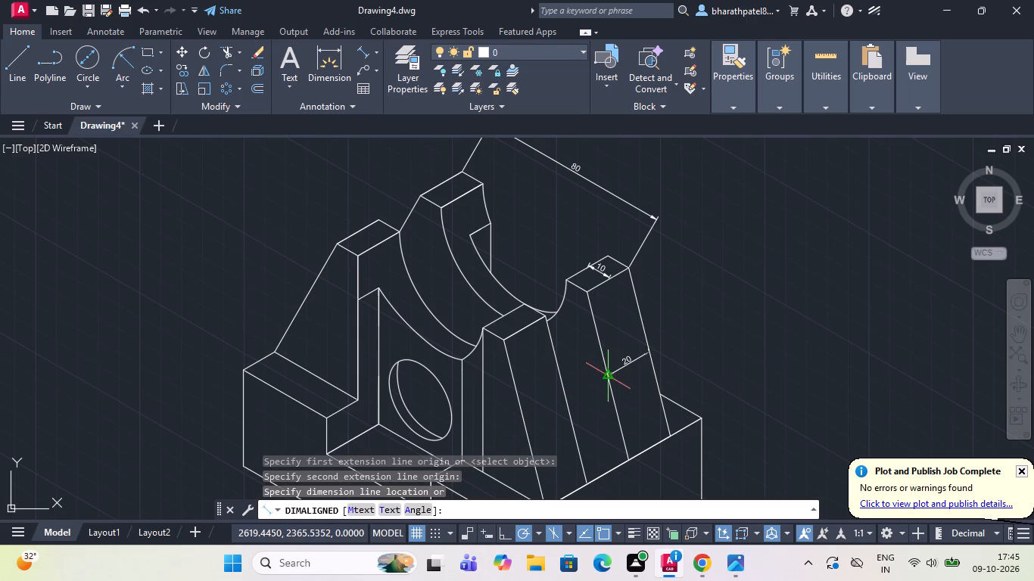
{"action": "left_click", "coordinate": [608, 378]}
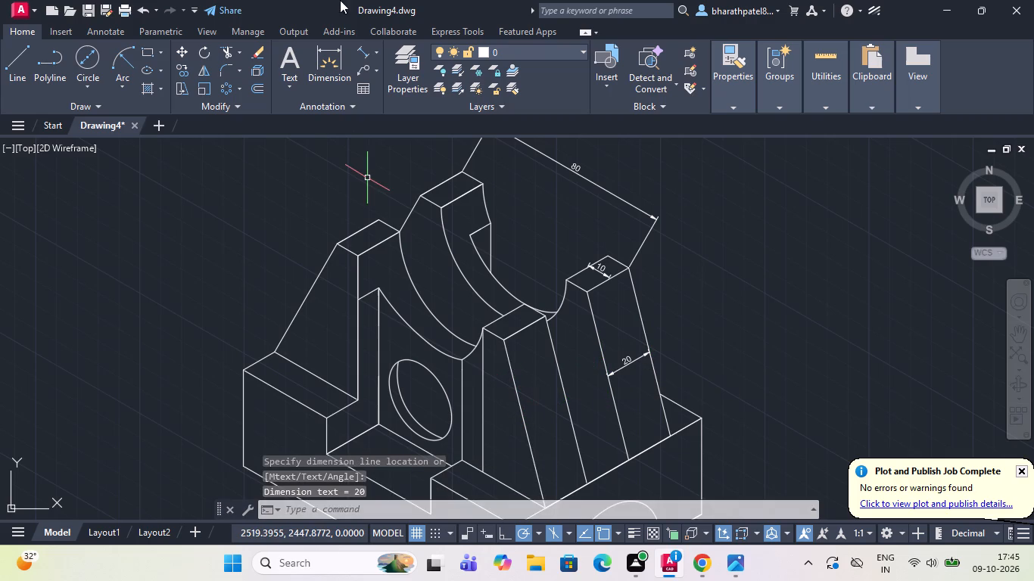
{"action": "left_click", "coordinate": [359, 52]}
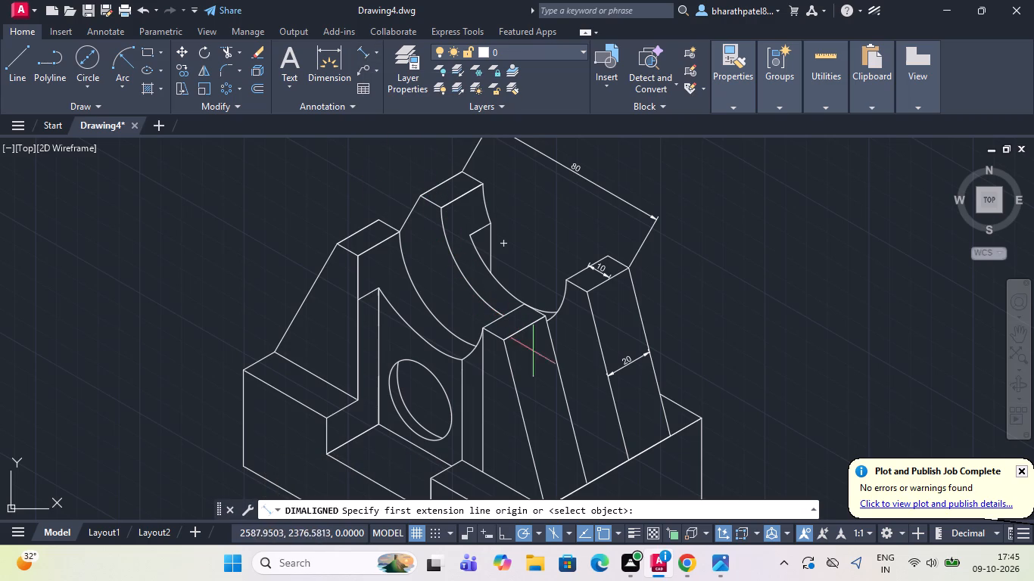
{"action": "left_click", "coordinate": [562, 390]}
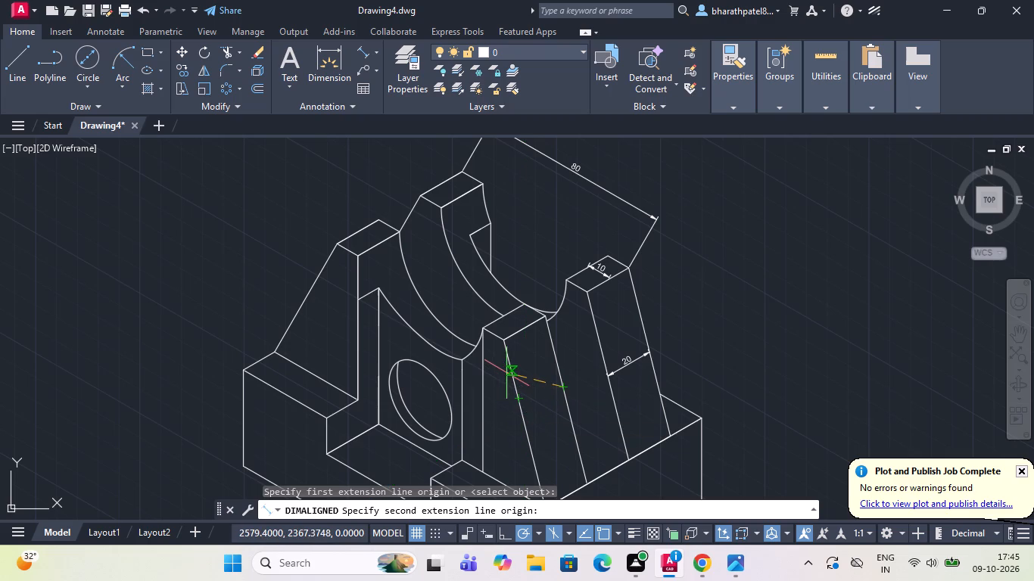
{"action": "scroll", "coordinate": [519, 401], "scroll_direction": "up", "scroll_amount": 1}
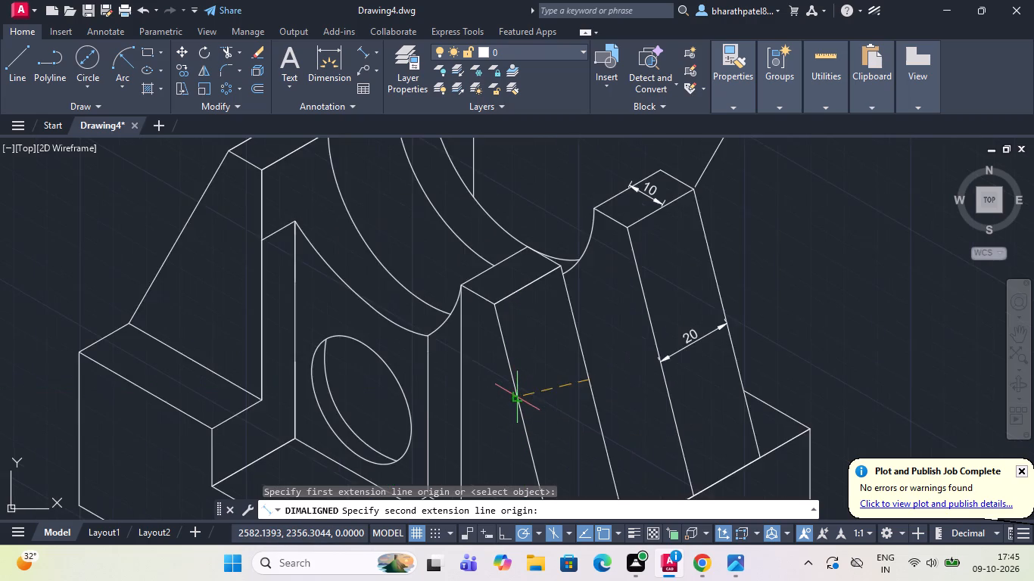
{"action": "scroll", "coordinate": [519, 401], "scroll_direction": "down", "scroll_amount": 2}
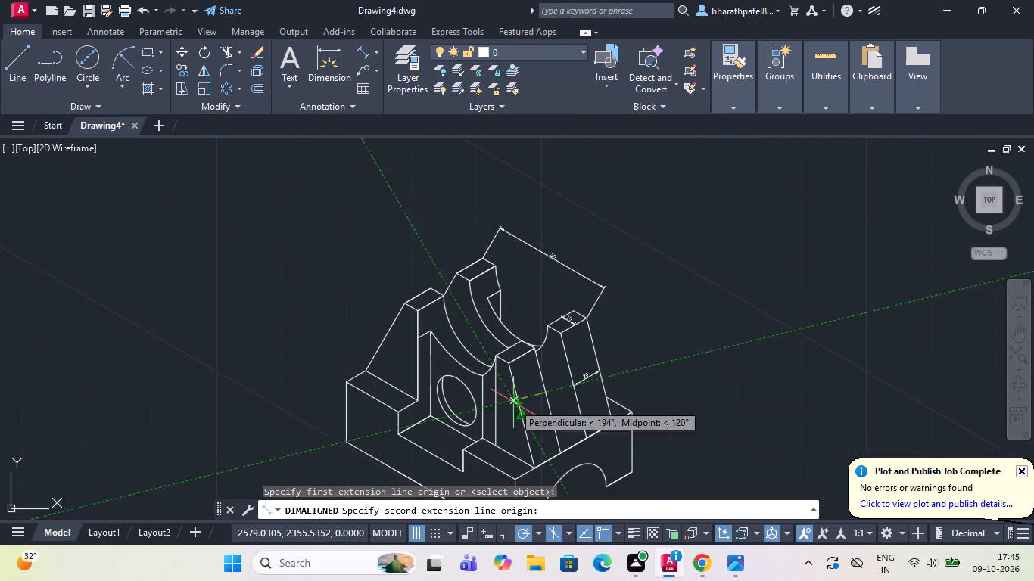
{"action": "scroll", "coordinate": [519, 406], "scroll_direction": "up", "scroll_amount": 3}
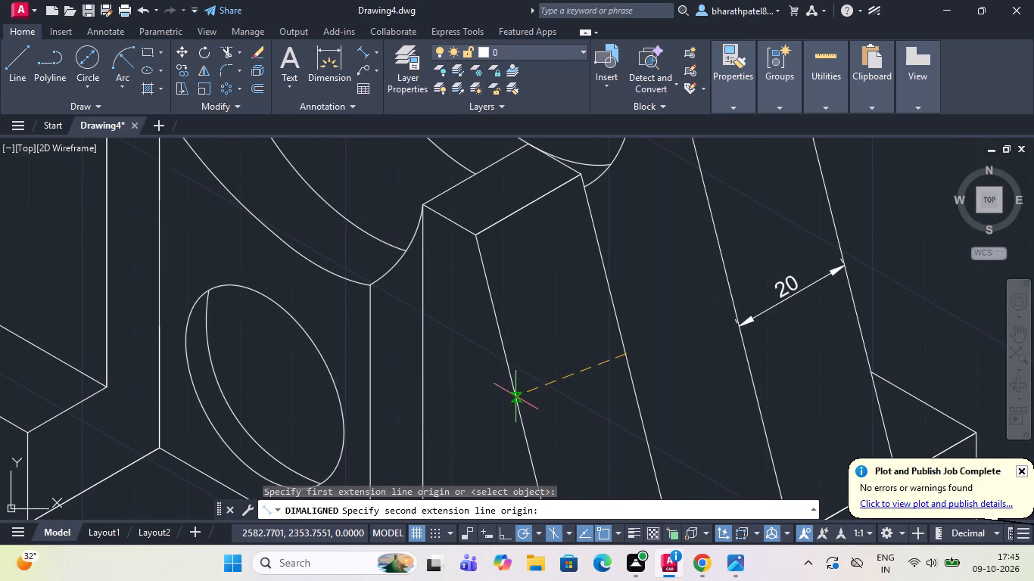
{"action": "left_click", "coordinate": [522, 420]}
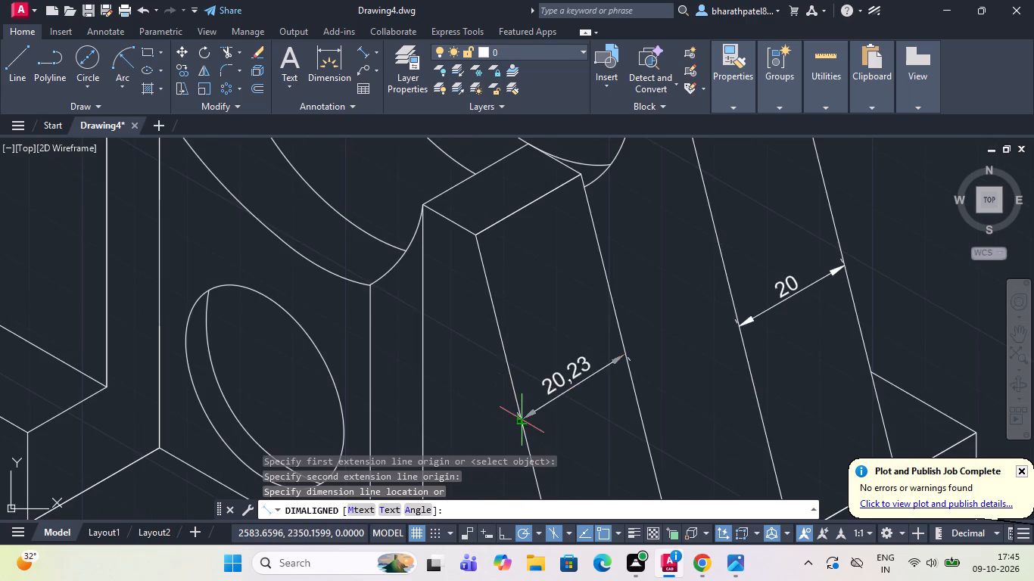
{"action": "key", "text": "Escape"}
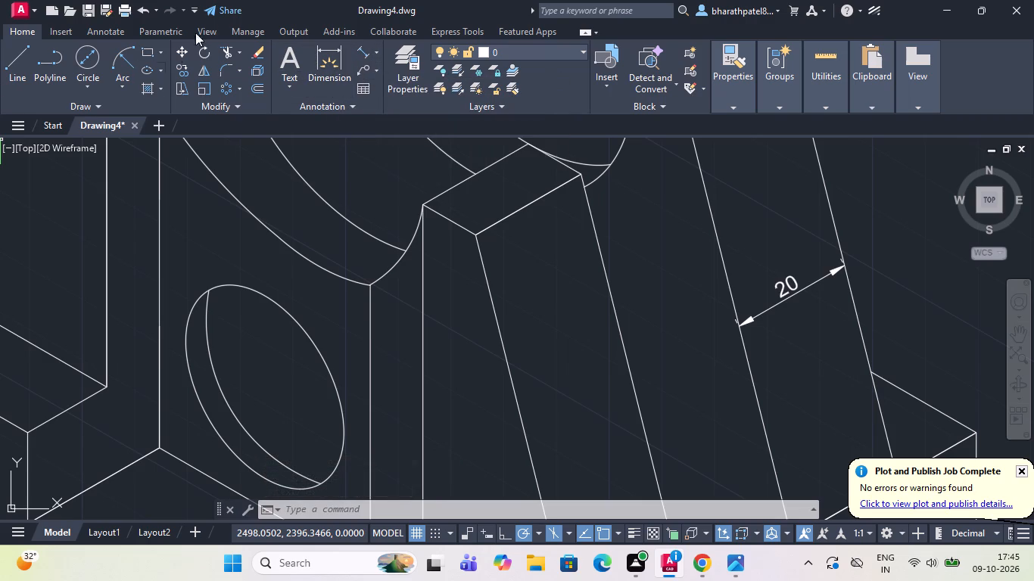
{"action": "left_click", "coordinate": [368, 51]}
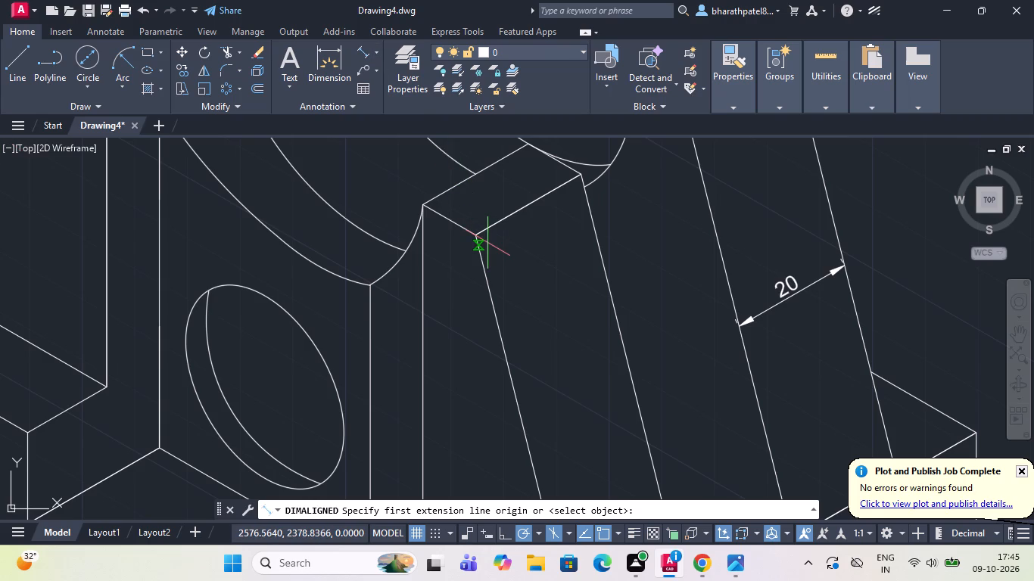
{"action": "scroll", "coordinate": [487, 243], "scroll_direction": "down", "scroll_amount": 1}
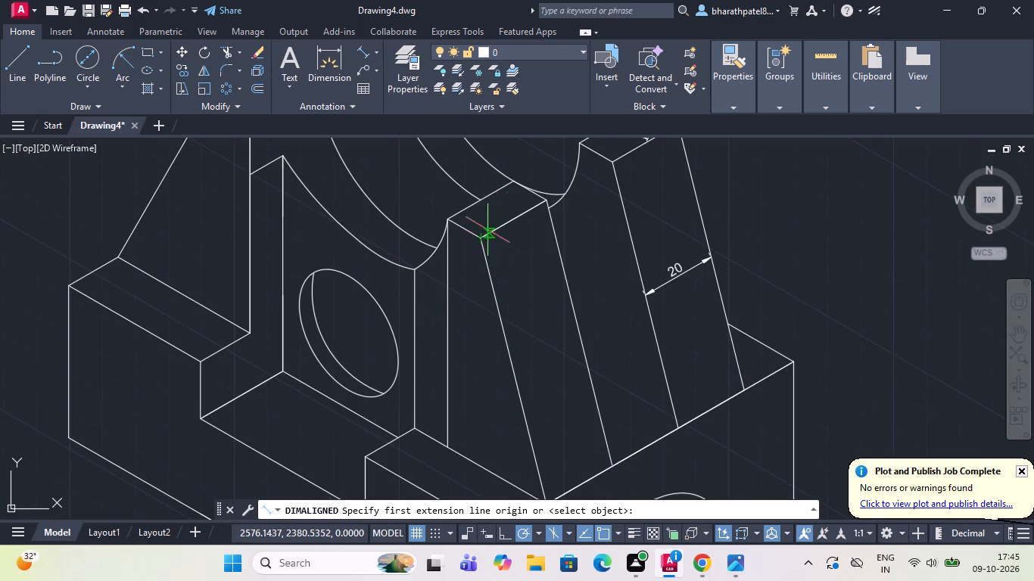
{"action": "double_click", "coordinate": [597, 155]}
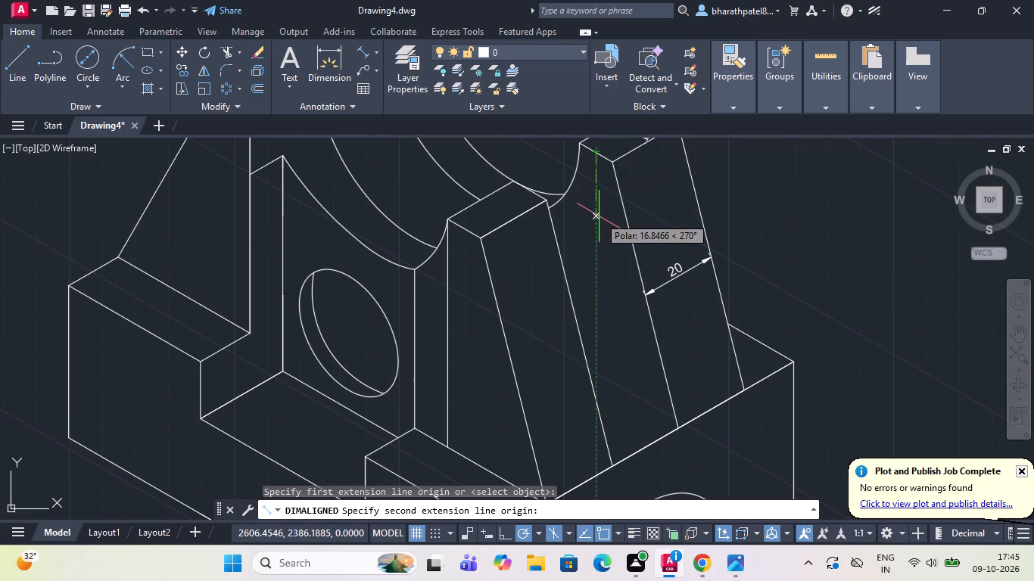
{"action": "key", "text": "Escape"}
Draw a line from the rear right upright's near base corner along the 150° isometric direction, past the front right upright's slanted edge.
{"action": "left_click", "coordinate": [14, 62]}
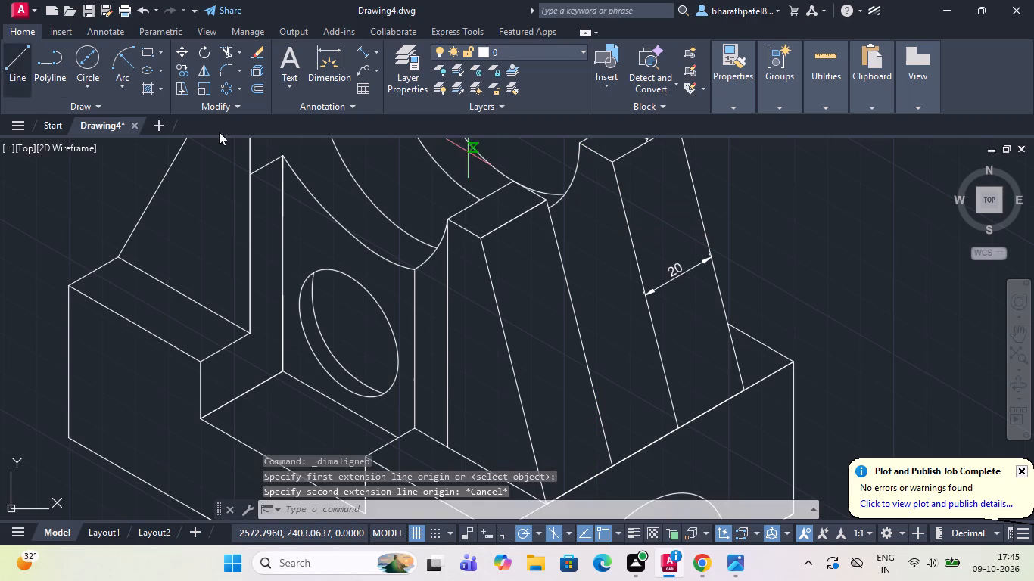
{"action": "left_click", "coordinate": [681, 429]}
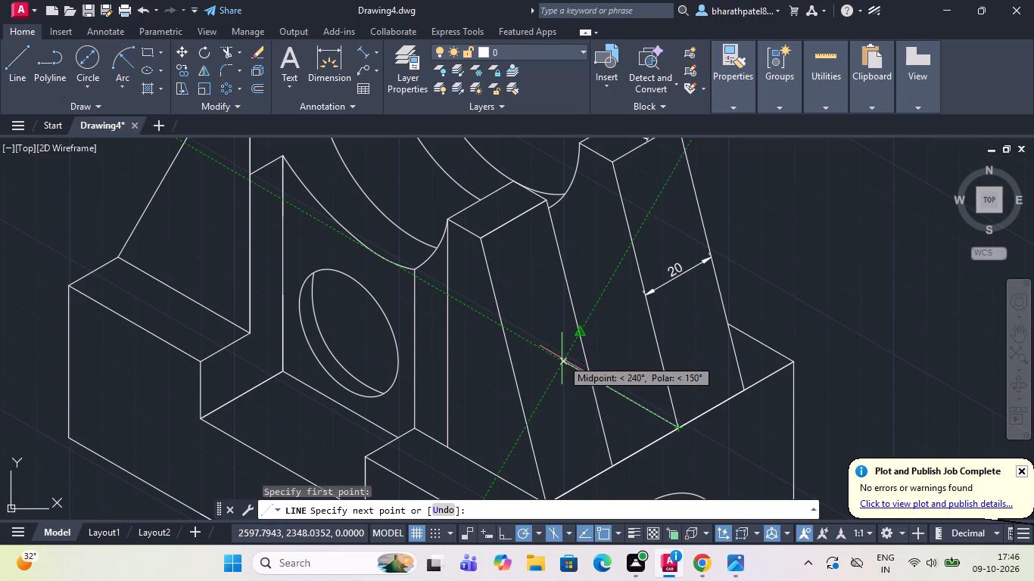
{"action": "left_click", "coordinate": [562, 359]}
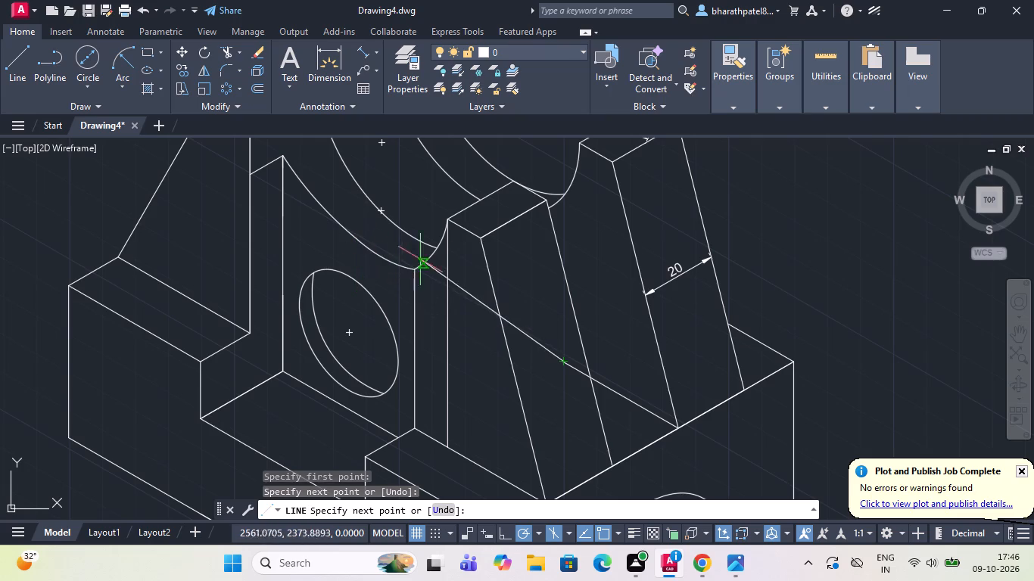
{"action": "key", "text": "Escape"}
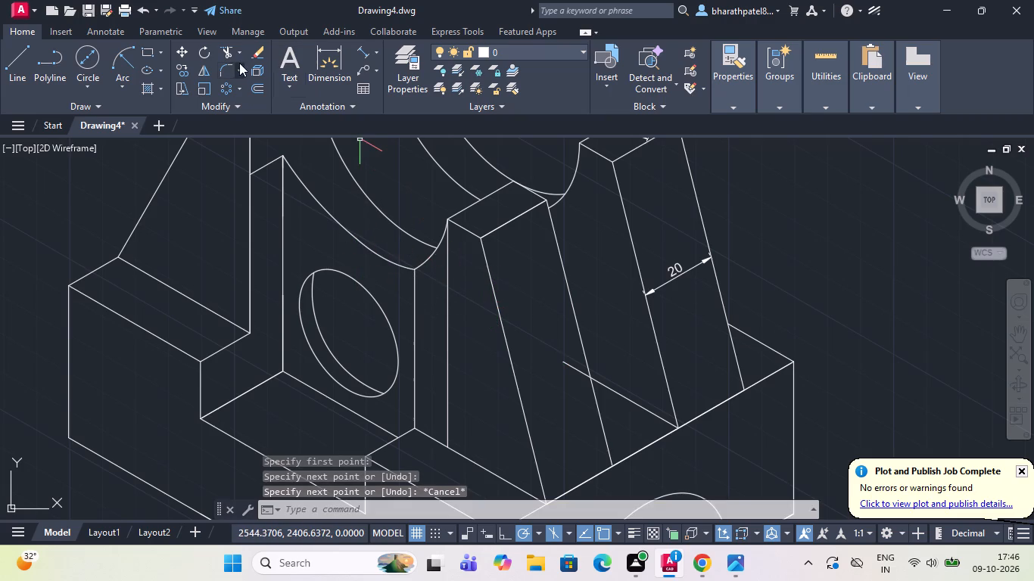
Trim the part of the new base line that overlaps the front right upright's sloping face.
{"action": "left_click", "coordinate": [232, 53]}
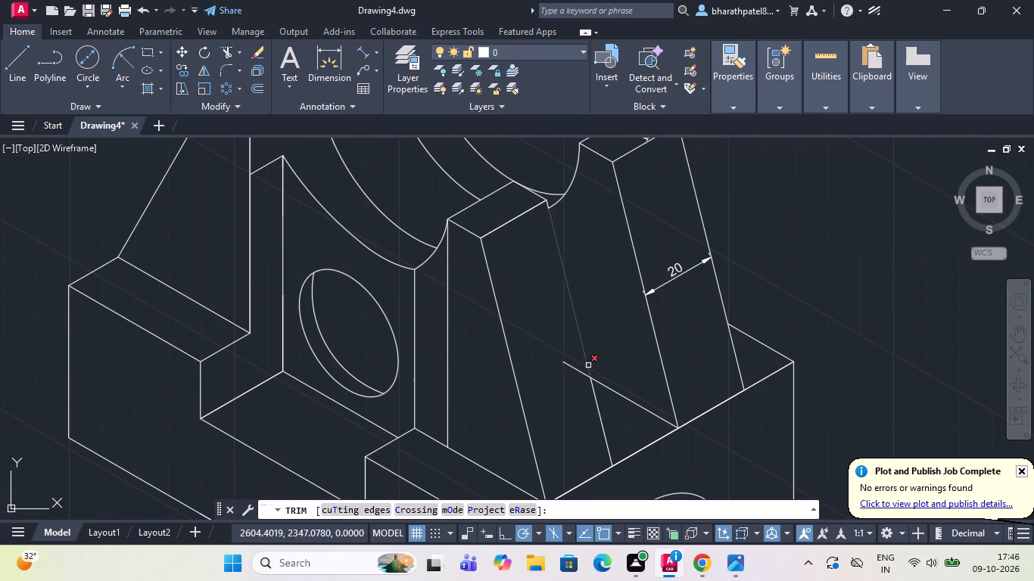
{"action": "left_click_drag", "start_coordinate": [571, 358], "coordinate": [573, 402]}
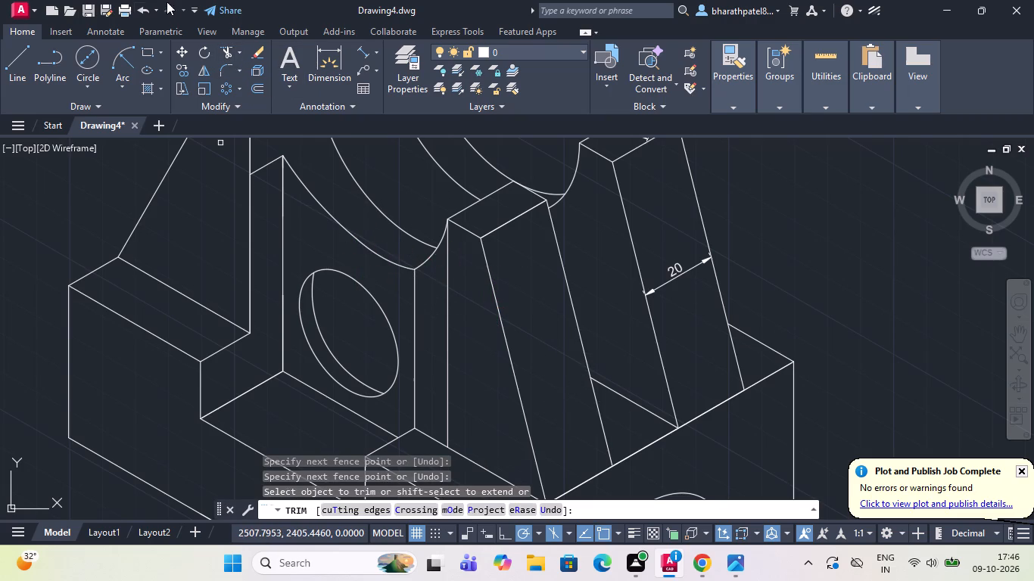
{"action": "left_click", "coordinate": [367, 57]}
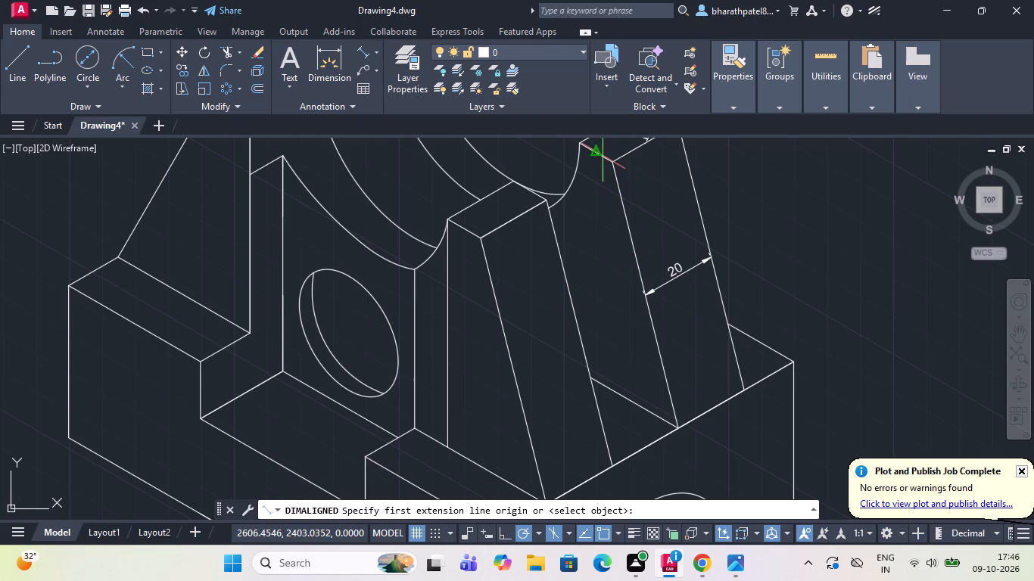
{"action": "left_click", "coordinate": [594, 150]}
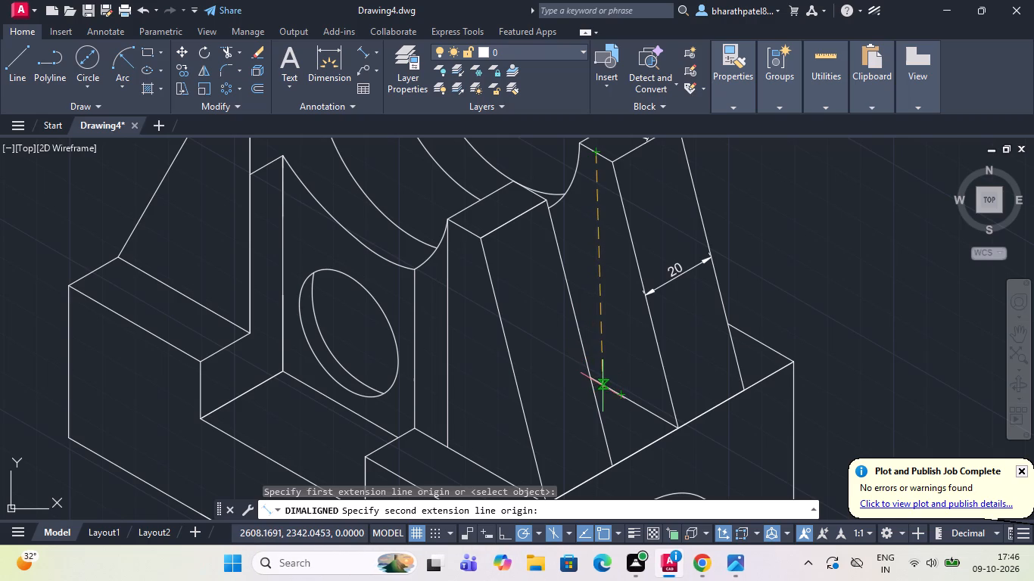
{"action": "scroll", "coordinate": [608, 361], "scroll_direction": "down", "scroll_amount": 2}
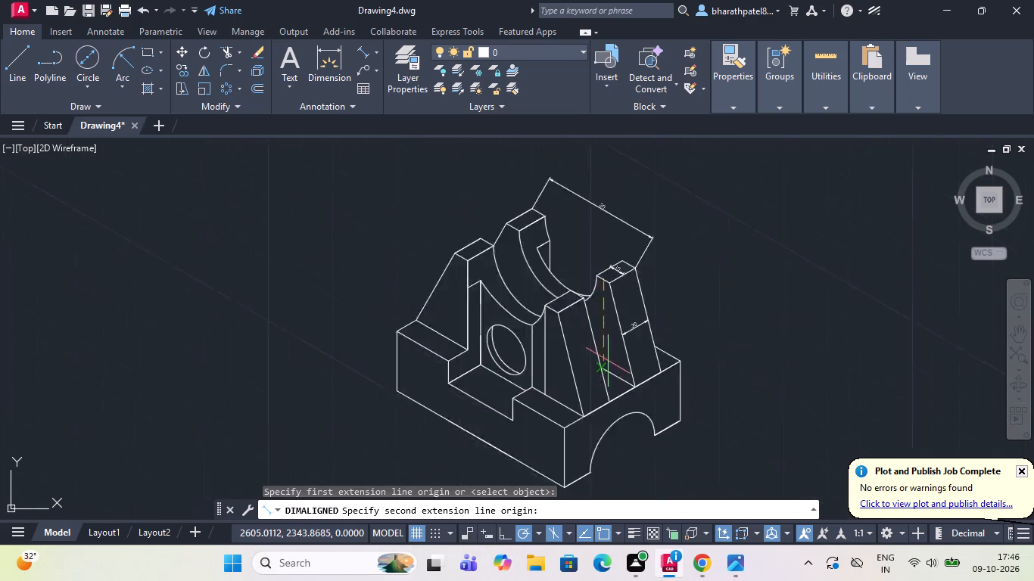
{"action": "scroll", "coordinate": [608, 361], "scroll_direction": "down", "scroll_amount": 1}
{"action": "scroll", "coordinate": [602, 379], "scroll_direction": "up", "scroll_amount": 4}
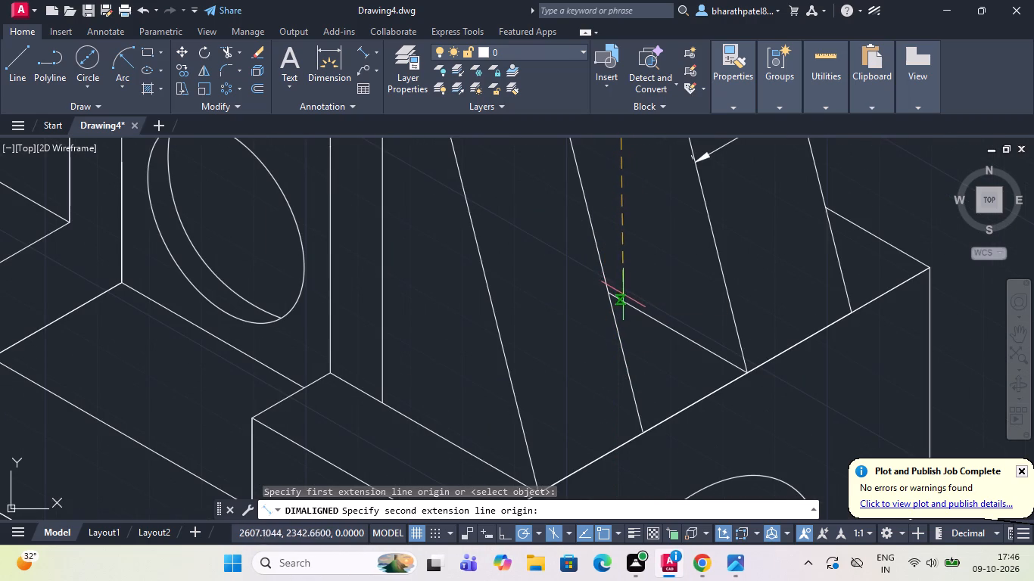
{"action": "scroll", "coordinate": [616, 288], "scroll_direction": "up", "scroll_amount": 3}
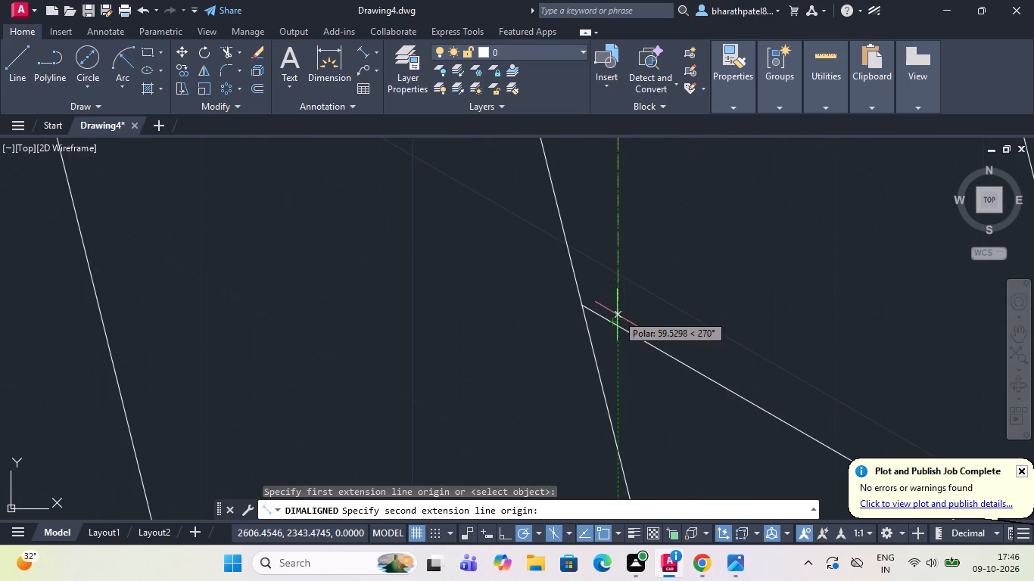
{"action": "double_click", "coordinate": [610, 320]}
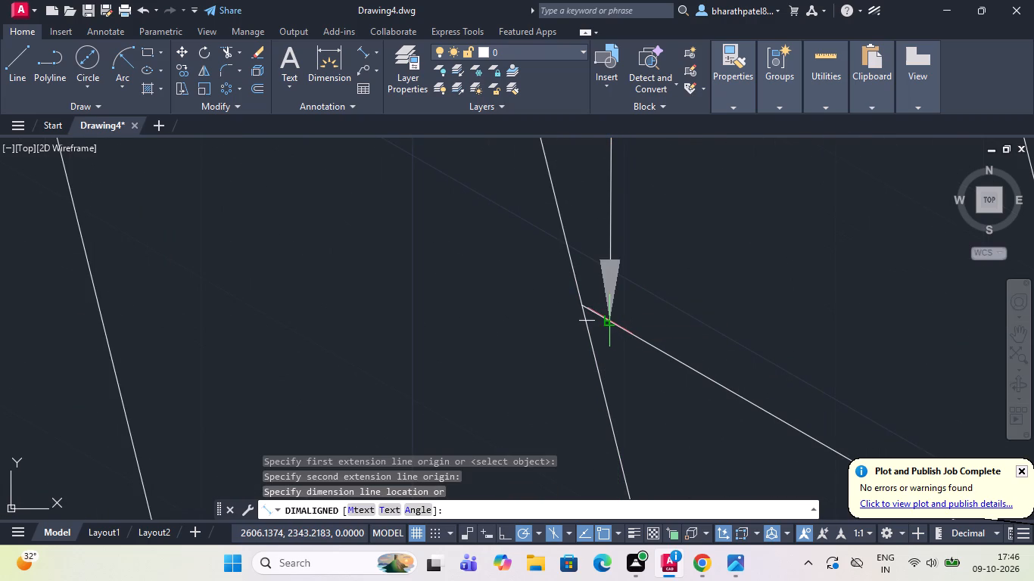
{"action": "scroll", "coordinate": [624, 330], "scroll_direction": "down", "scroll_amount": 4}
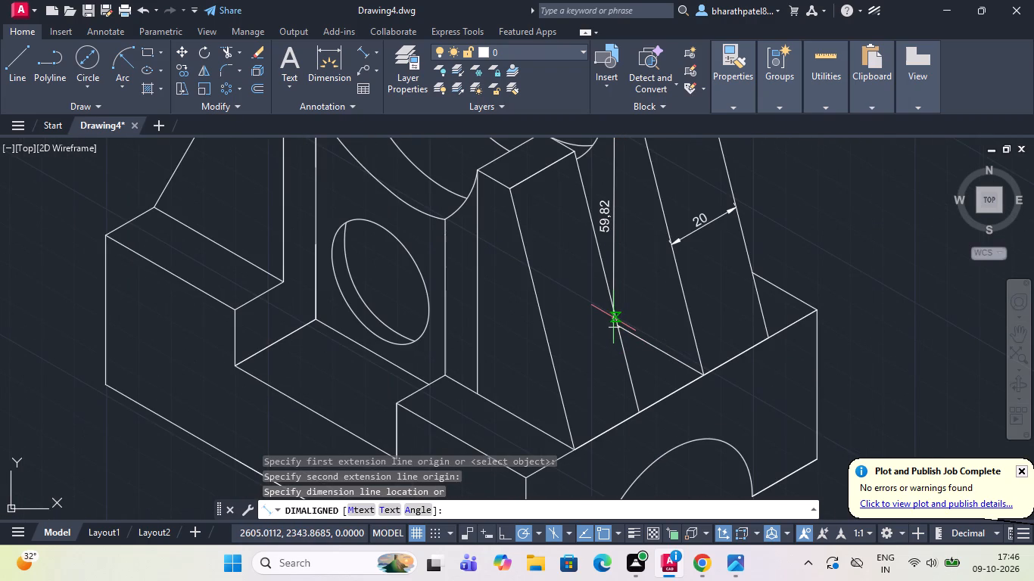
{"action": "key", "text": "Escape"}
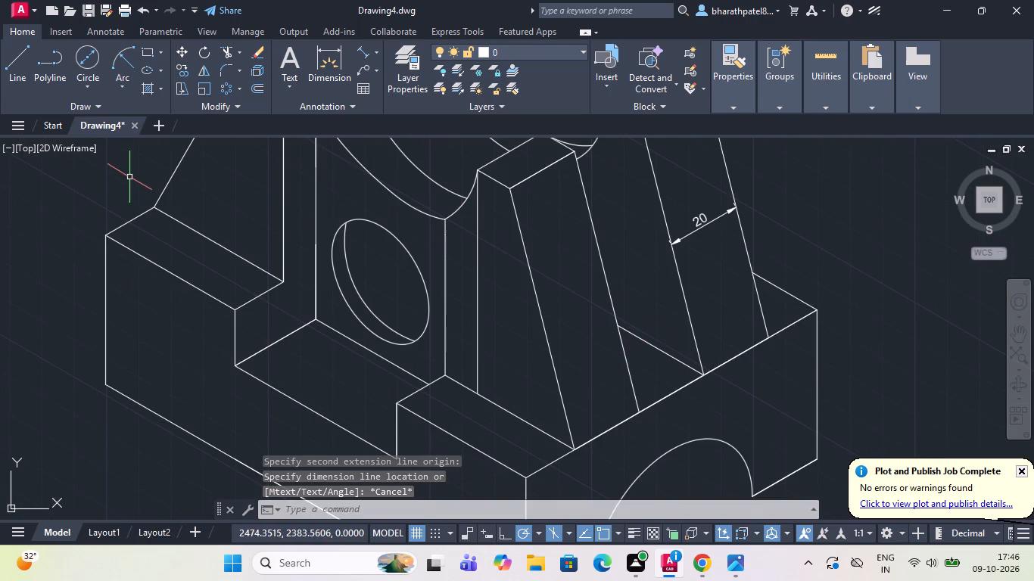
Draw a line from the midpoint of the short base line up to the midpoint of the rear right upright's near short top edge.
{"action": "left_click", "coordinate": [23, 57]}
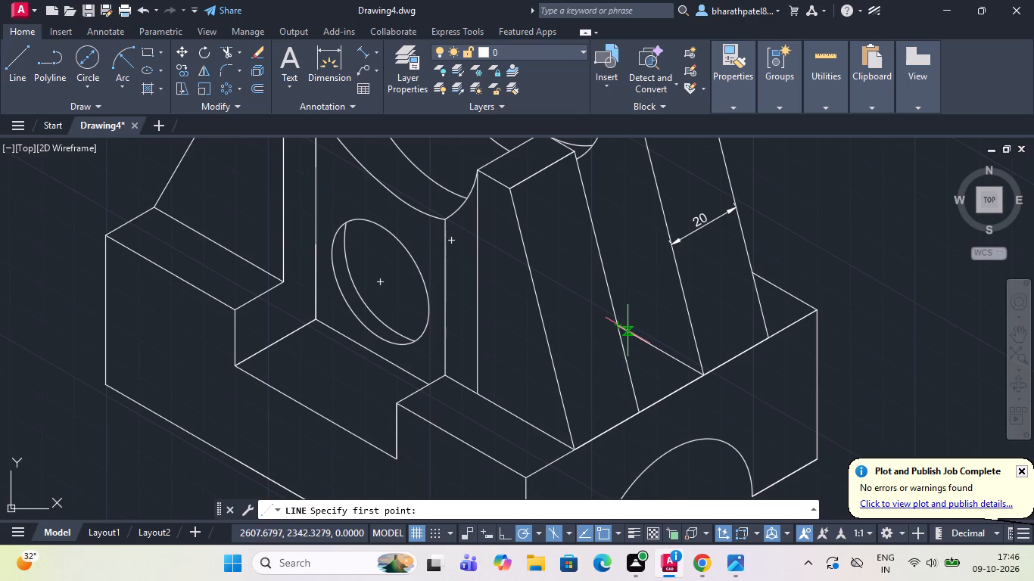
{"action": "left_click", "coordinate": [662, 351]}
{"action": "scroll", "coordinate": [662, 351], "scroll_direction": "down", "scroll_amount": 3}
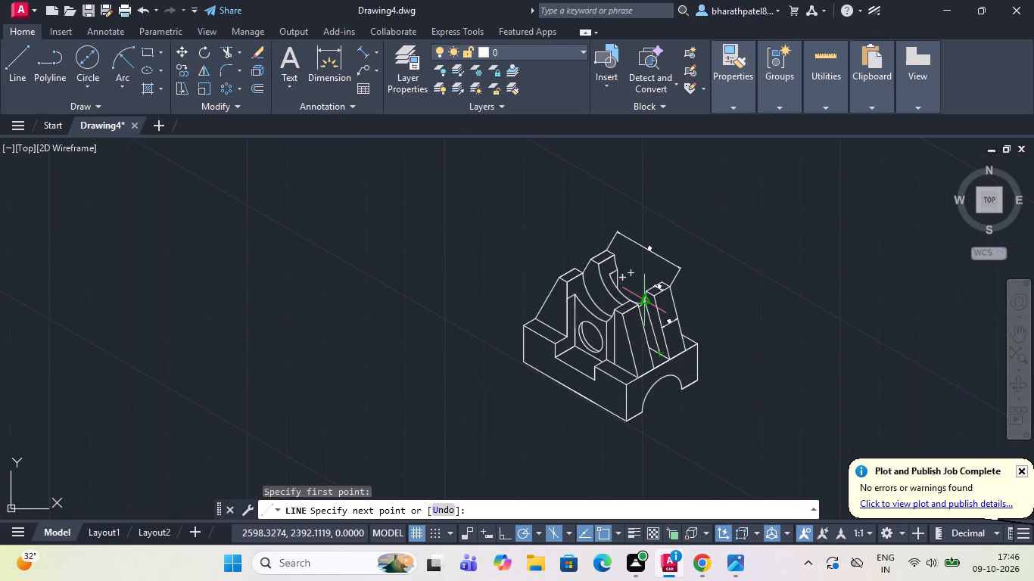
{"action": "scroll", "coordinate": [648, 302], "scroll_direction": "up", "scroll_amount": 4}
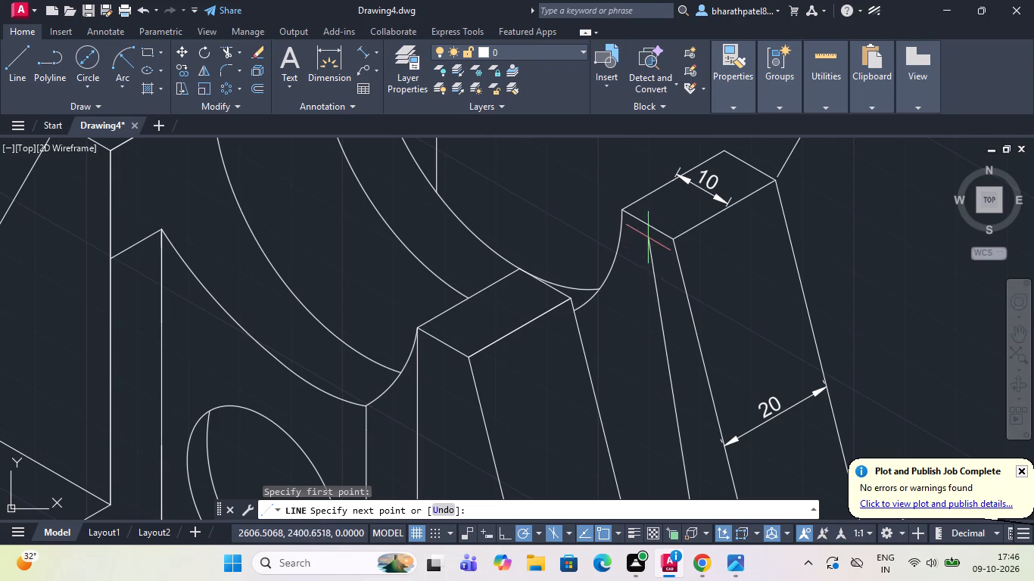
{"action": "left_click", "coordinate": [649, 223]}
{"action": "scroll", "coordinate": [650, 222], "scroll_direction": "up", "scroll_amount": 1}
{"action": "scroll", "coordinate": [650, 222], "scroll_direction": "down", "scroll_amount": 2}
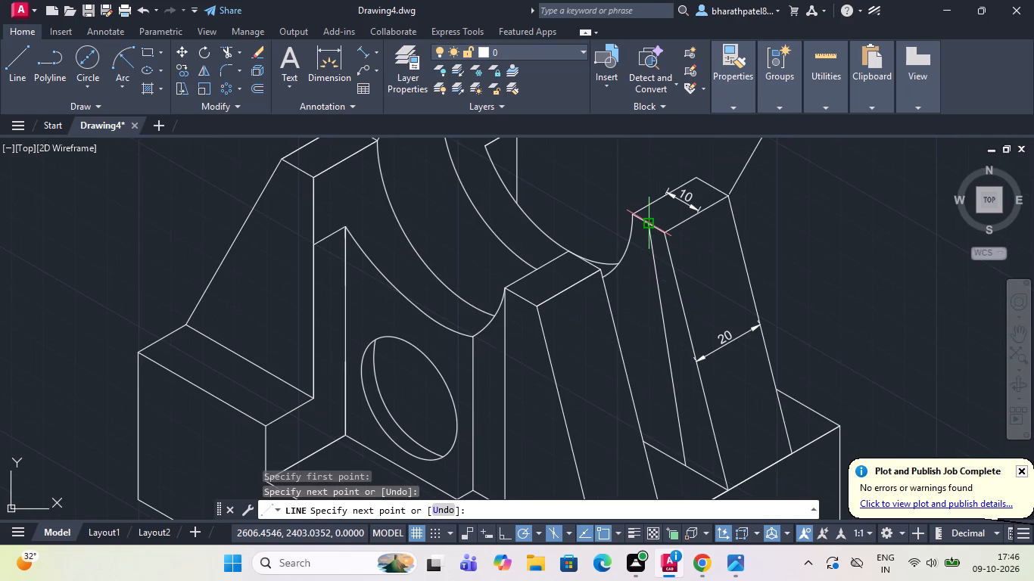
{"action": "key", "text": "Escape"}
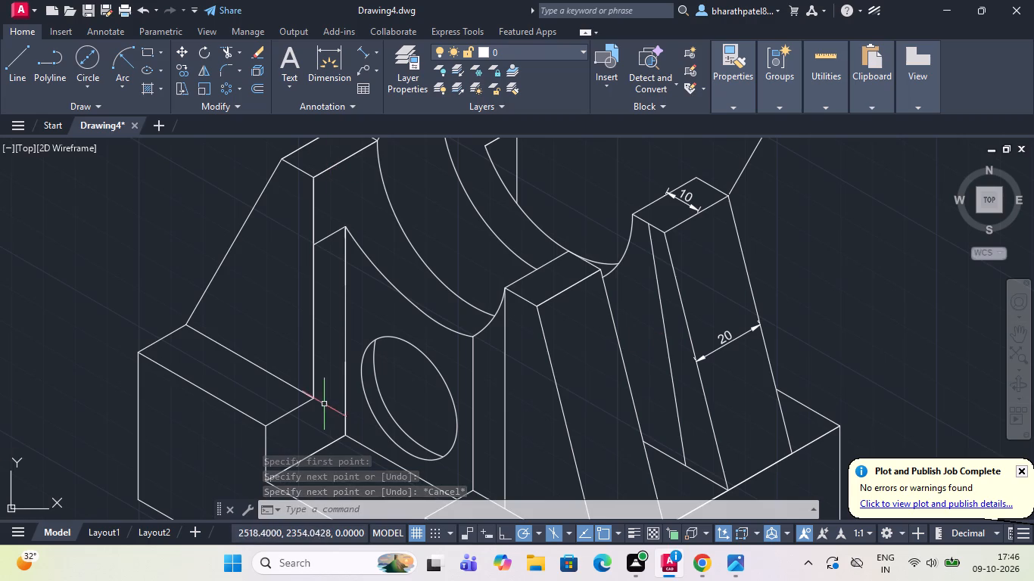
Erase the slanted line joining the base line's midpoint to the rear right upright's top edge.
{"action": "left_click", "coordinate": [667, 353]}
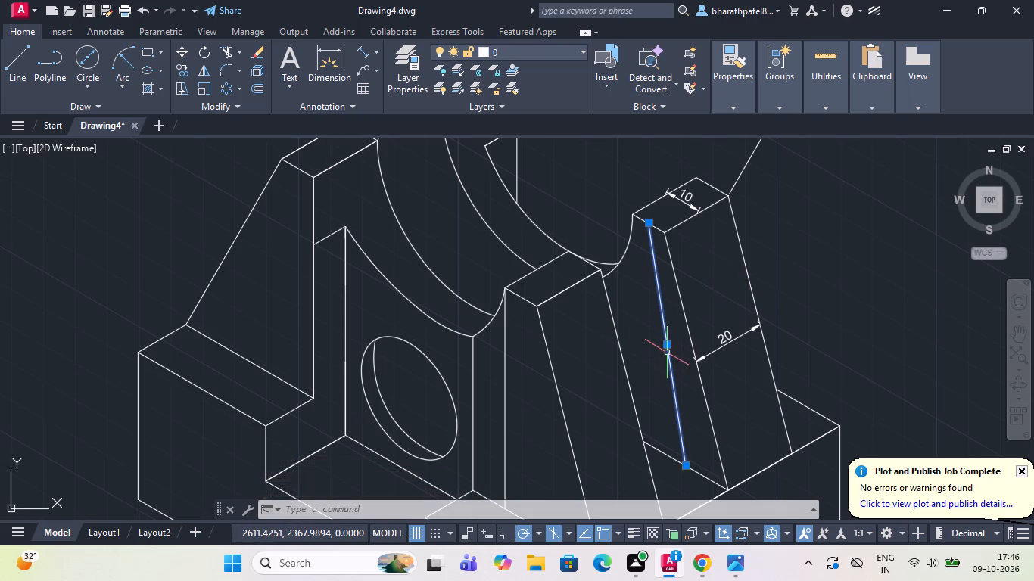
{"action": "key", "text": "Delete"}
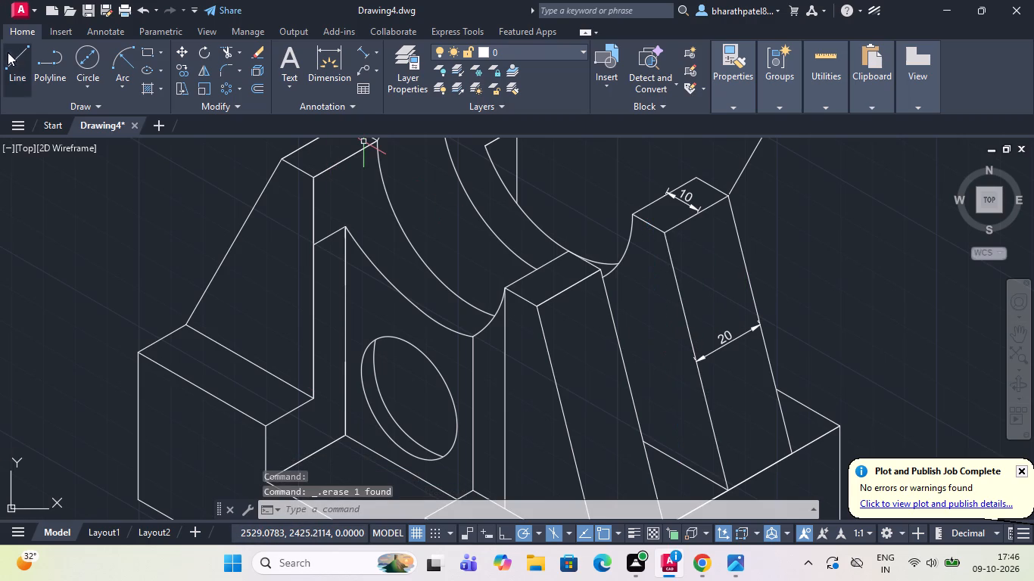
Draw a vertical line 50 units straight down from the midpoint of the rear right upright's near short top edge.
{"action": "left_click", "coordinate": [14, 67]}
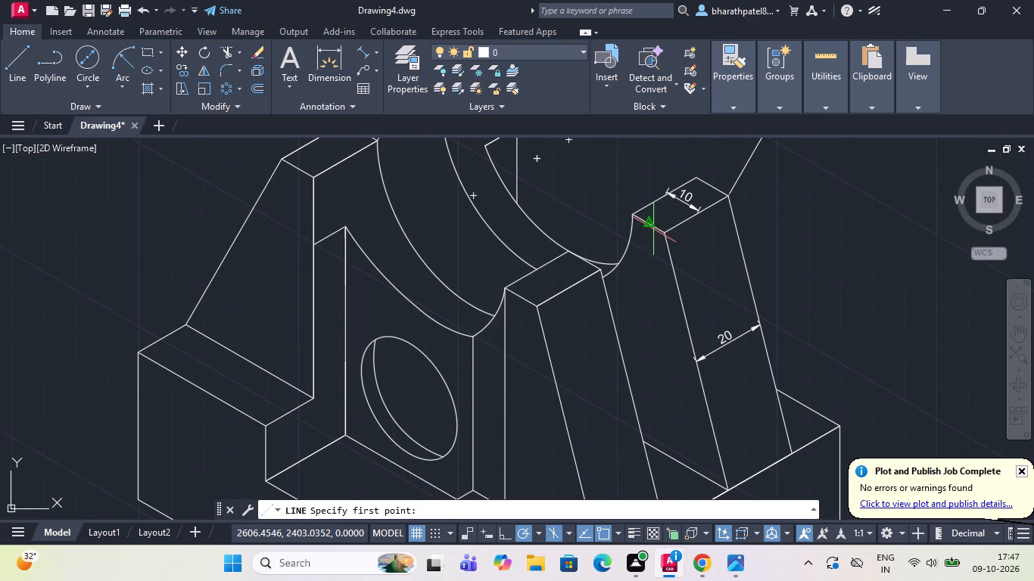
{"action": "left_click", "coordinate": [650, 222]}
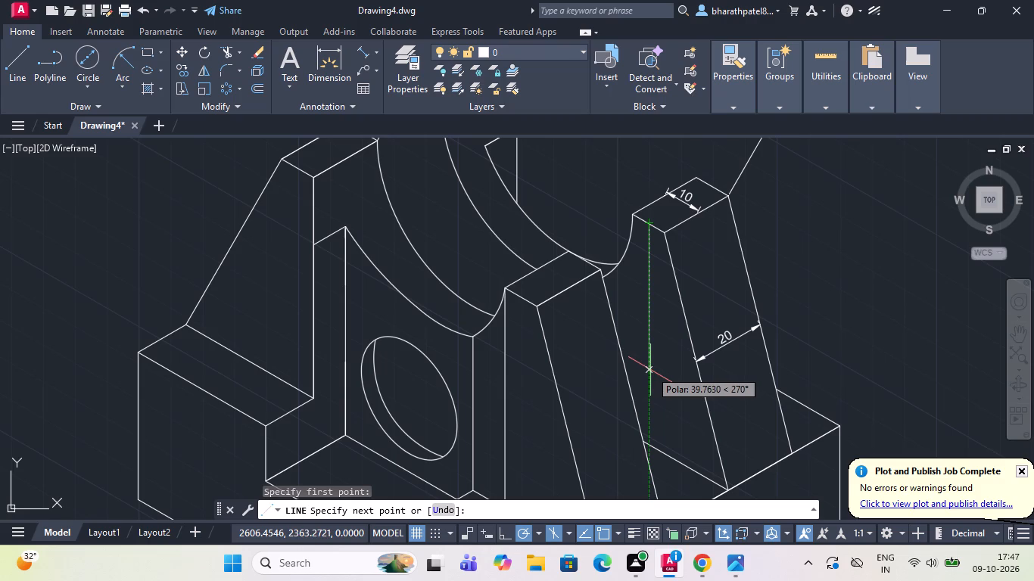
{"action": "type", "text": "50"}
{"action": "key", "text": "Return"}
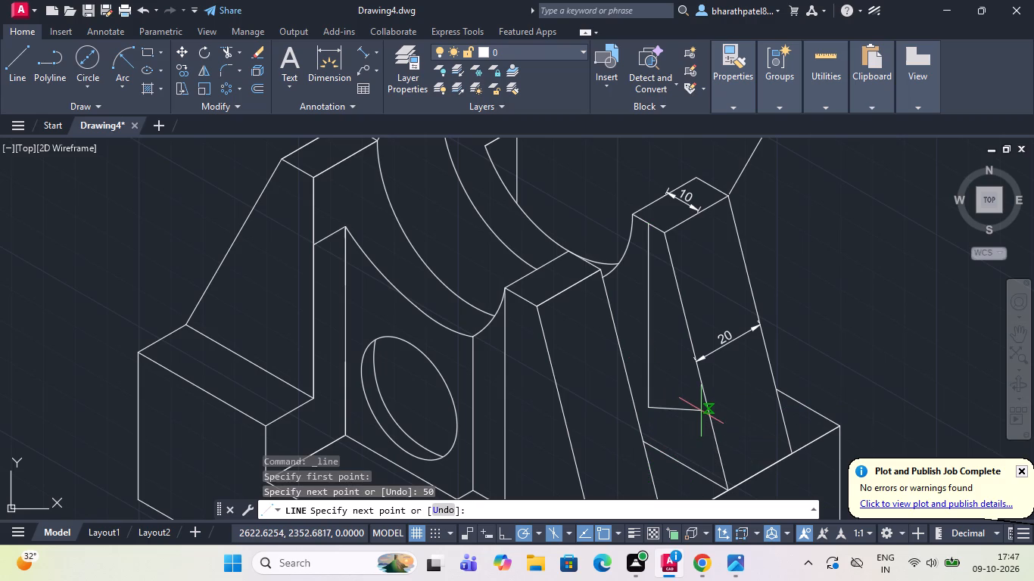
{"action": "key", "text": "Escape"}
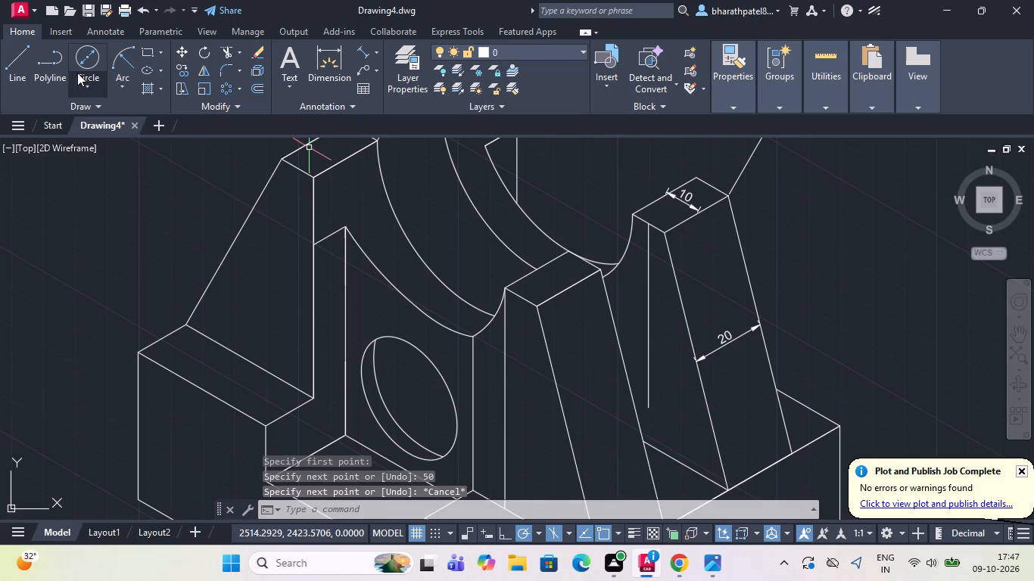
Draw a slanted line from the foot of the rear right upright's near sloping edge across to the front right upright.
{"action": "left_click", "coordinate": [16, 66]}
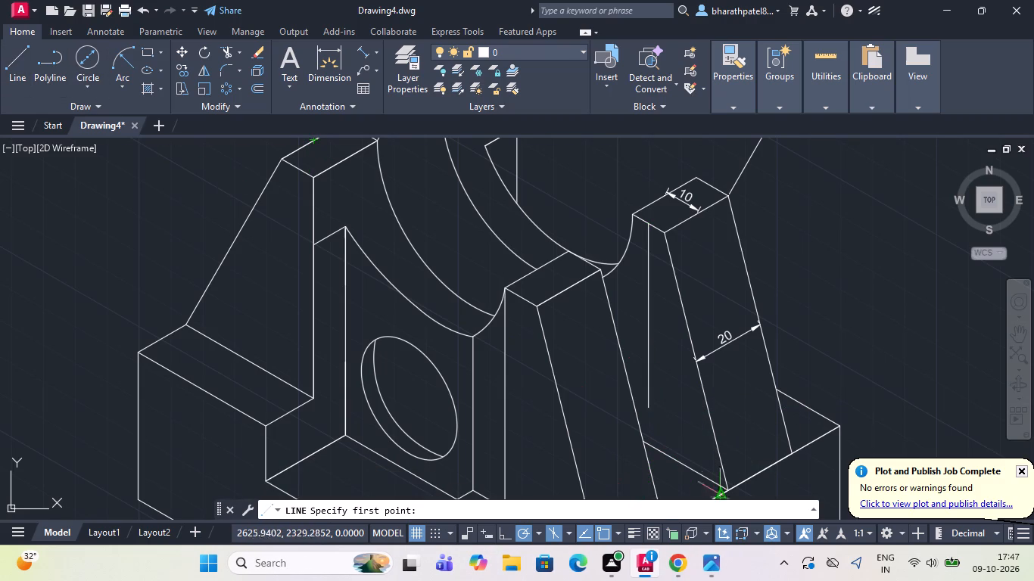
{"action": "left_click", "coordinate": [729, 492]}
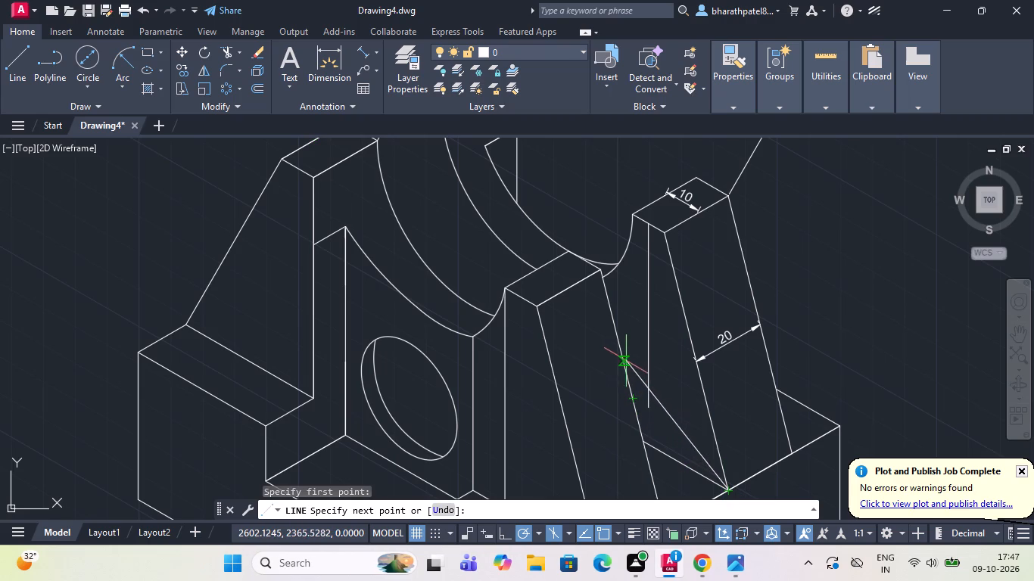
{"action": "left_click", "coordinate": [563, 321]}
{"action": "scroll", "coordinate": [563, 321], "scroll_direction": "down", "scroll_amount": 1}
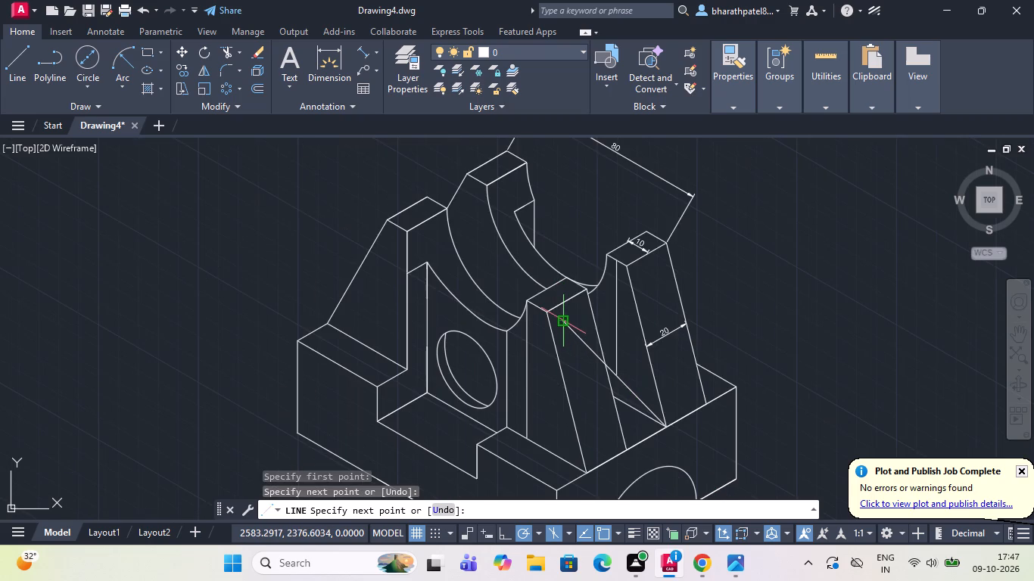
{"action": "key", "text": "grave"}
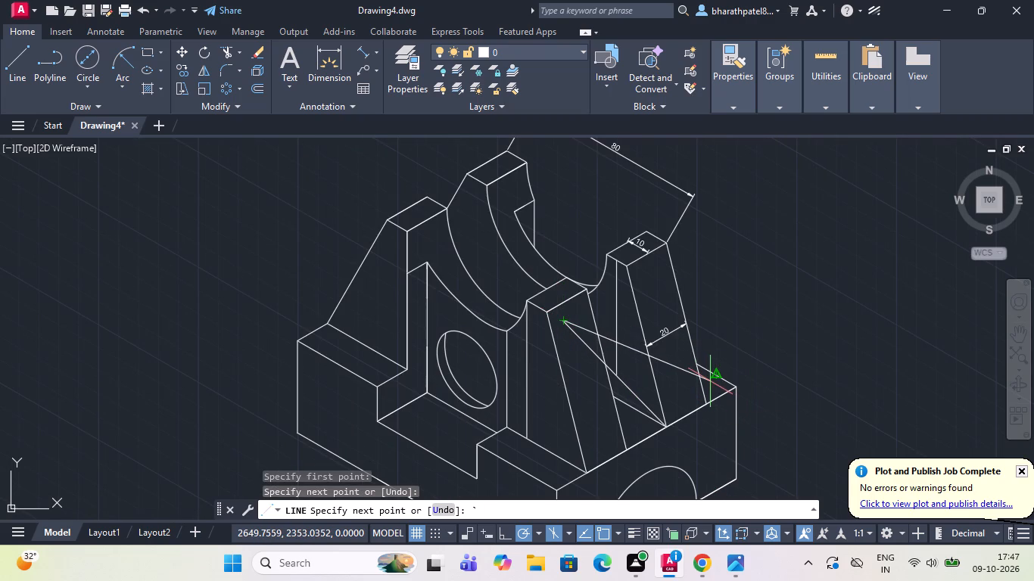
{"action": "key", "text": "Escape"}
Trim away the short base line between the two right uprights and all pieces of the slanted line.
{"action": "left_click", "coordinate": [226, 58]}
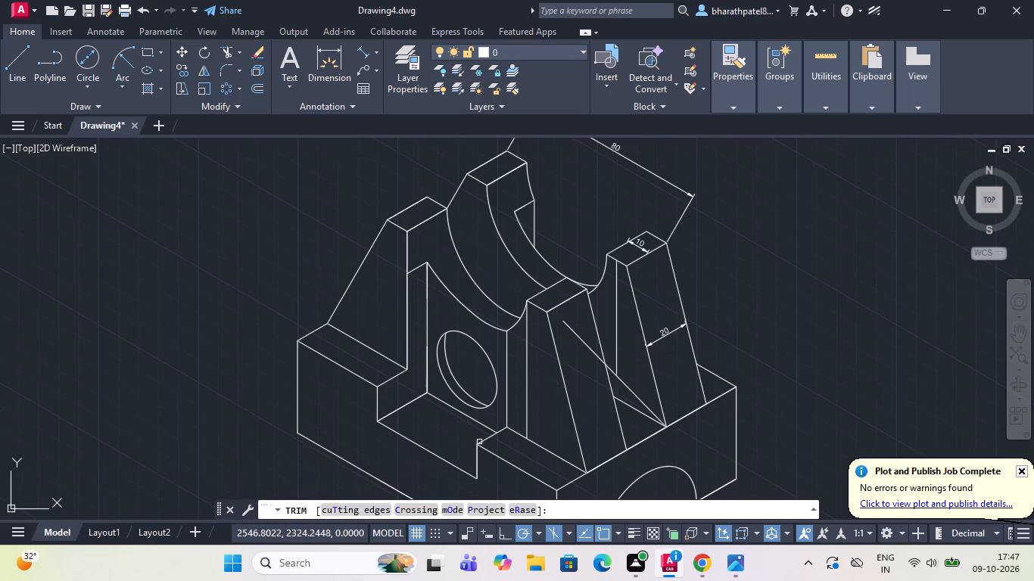
{"action": "left_click", "coordinate": [627, 404]}
{"action": "scroll", "coordinate": [624, 403], "scroll_direction": "down", "scroll_amount": 2}
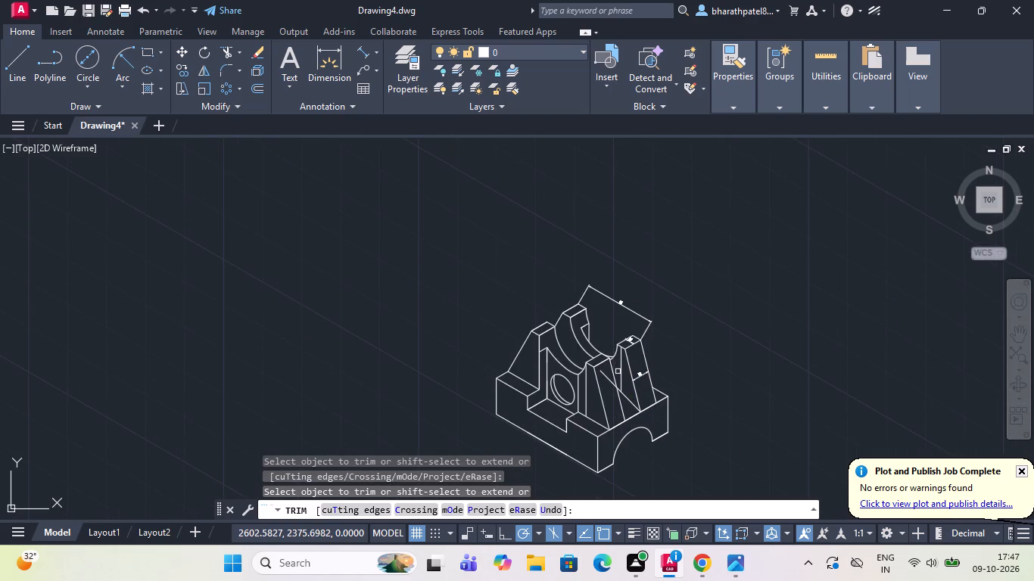
{"action": "scroll", "coordinate": [618, 373], "scroll_direction": "up", "scroll_amount": 2}
{"action": "left_click", "coordinate": [589, 390]}
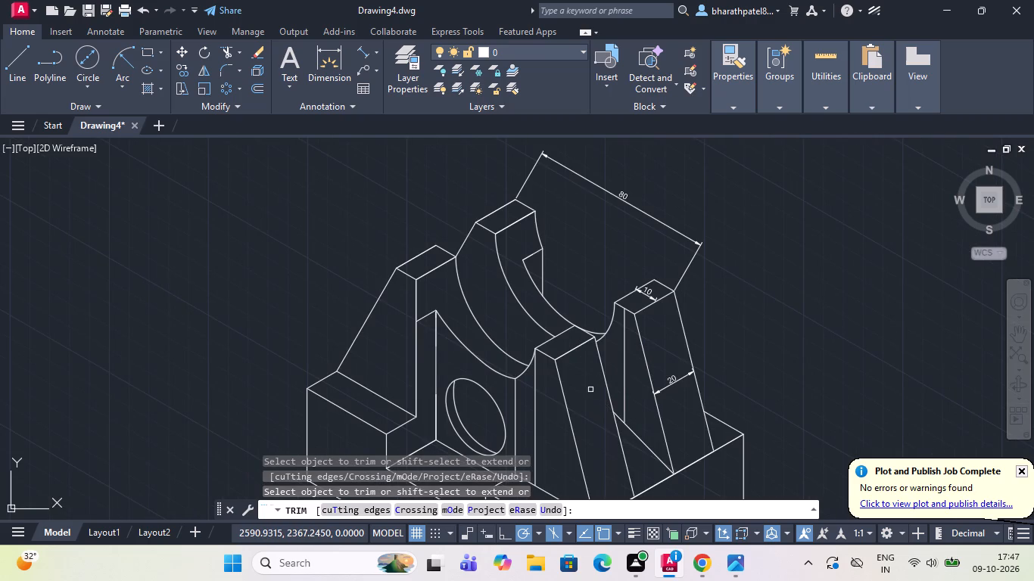
{"action": "scroll", "coordinate": [590, 390], "scroll_direction": "down", "scroll_amount": 2}
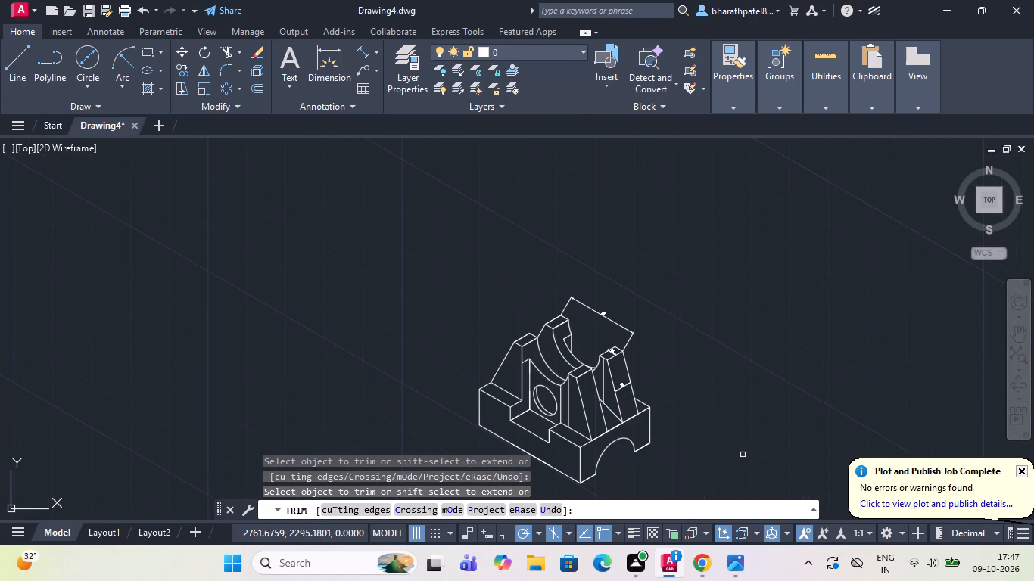
{"action": "left_click", "coordinate": [612, 412]}
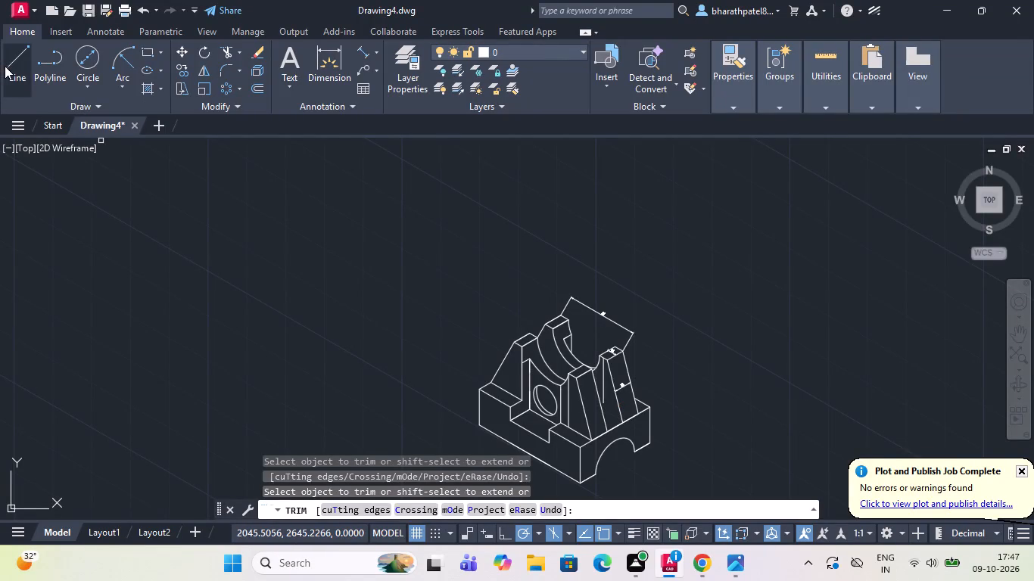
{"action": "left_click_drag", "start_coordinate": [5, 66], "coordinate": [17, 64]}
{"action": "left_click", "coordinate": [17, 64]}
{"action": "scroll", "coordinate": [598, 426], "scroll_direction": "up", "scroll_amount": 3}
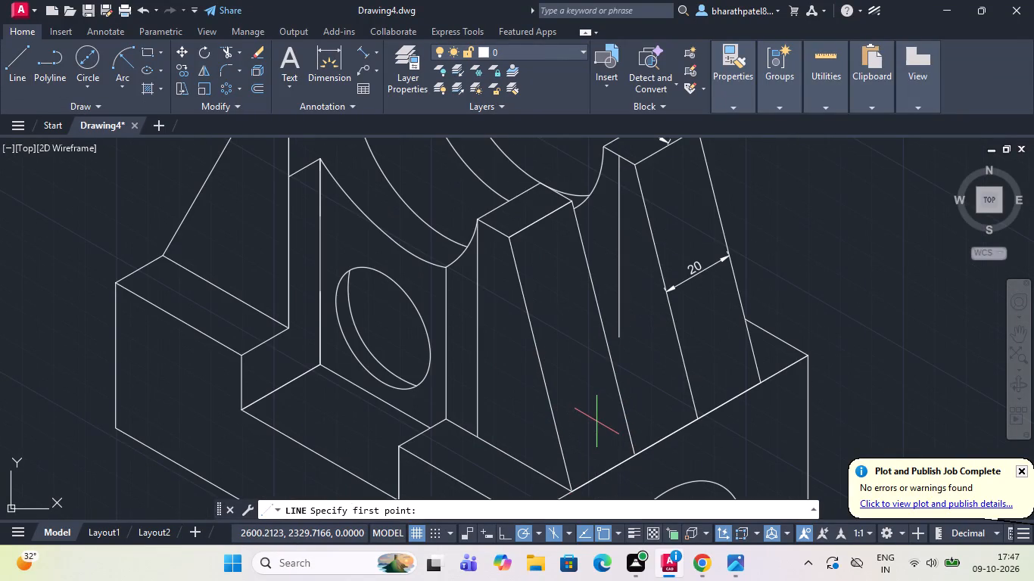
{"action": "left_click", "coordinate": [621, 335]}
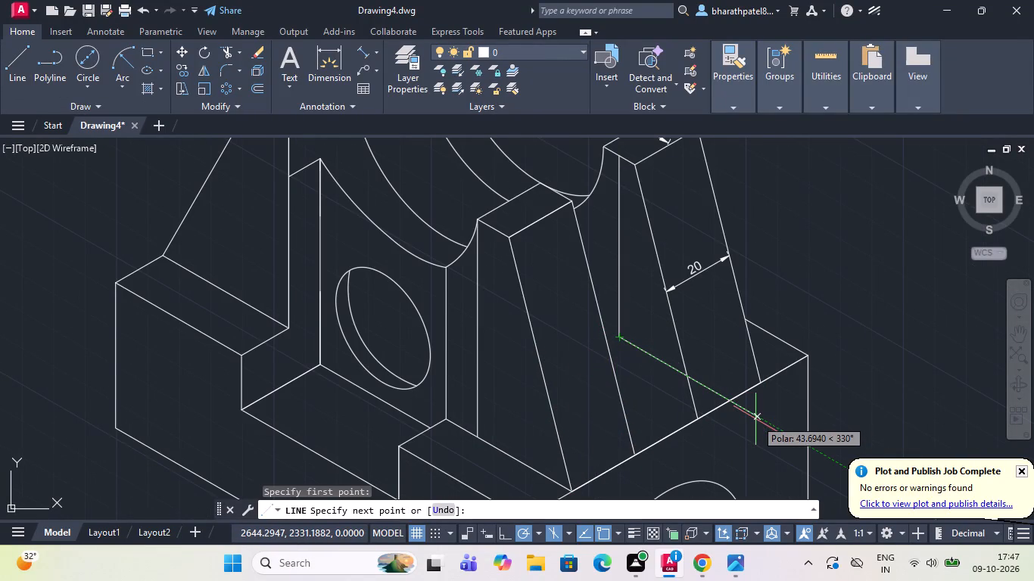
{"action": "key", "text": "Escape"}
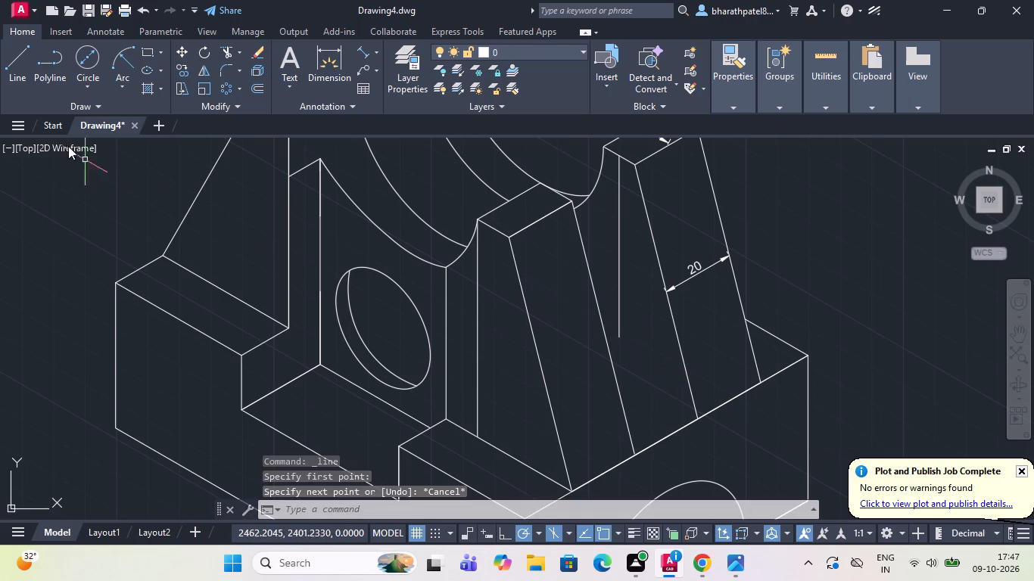
Draw a base line at 330° from the vertical line's lower end, trimmed at the rear right upright's near sloping edge.
{"action": "left_click", "coordinate": [3, 65]}
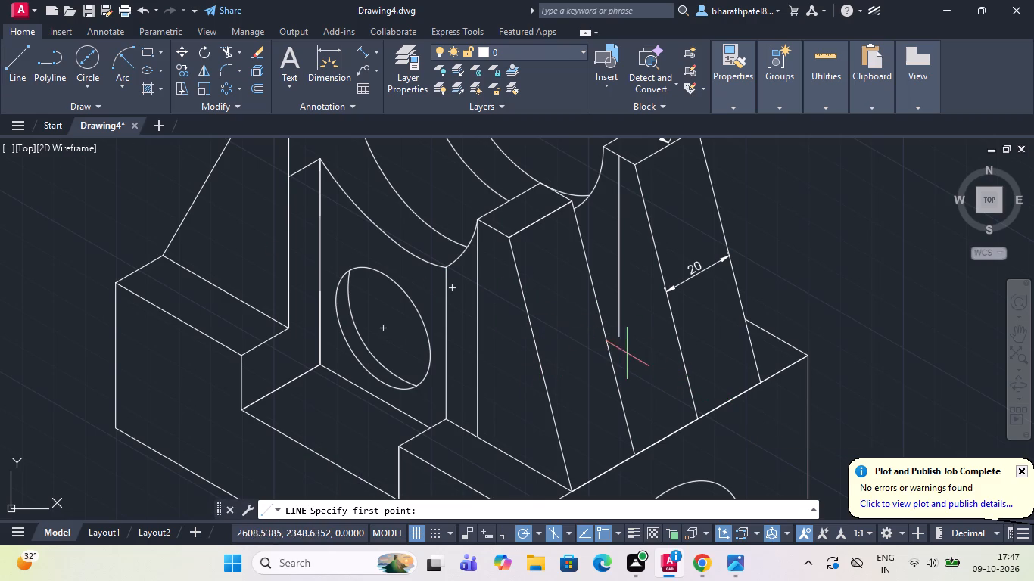
{"action": "left_click", "coordinate": [619, 335]}
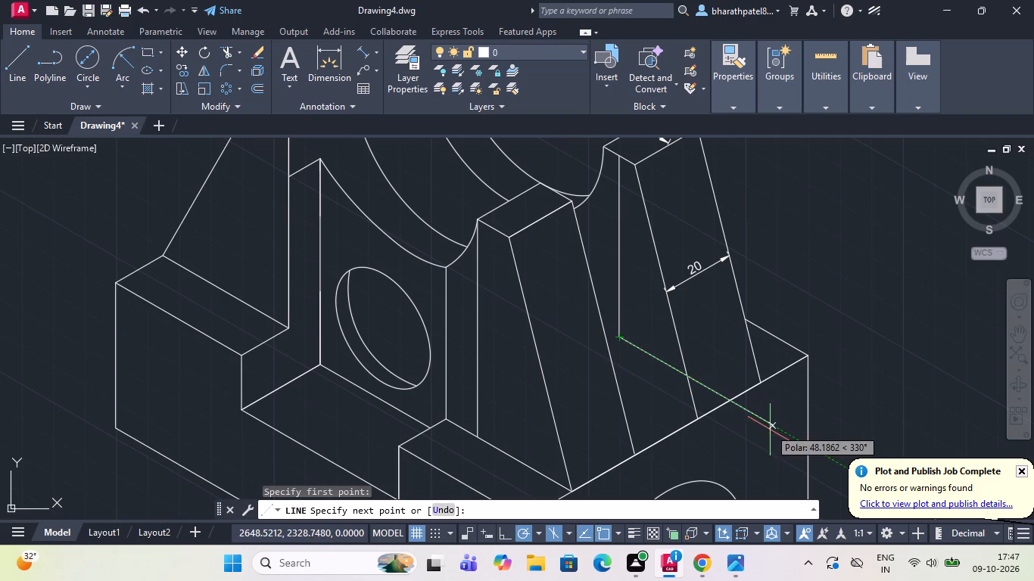
{"action": "left_click", "coordinate": [770, 433]}
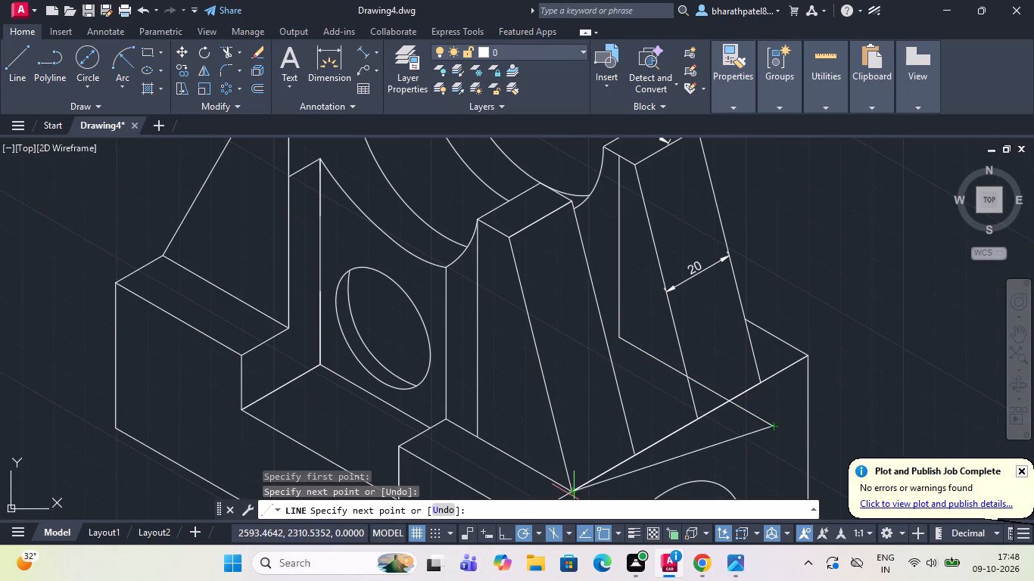
{"action": "key", "text": "Escape"}
{"action": "left_click", "coordinate": [229, 52]}
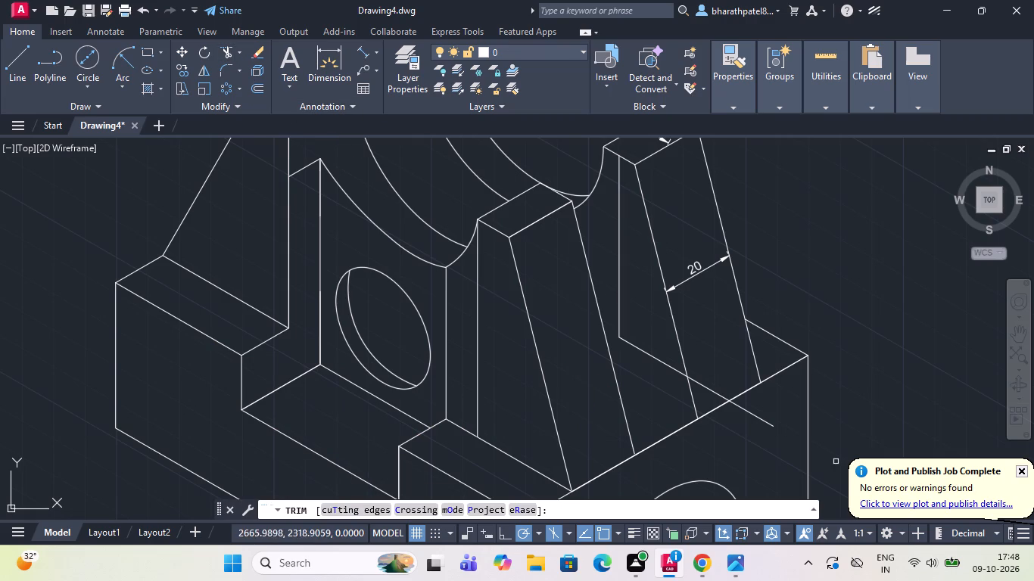
{"action": "left_click_drag", "start_coordinate": [771, 407], "coordinate": [755, 441]}
{"action": "left_click_drag", "start_coordinate": [715, 365], "coordinate": [715, 366]}
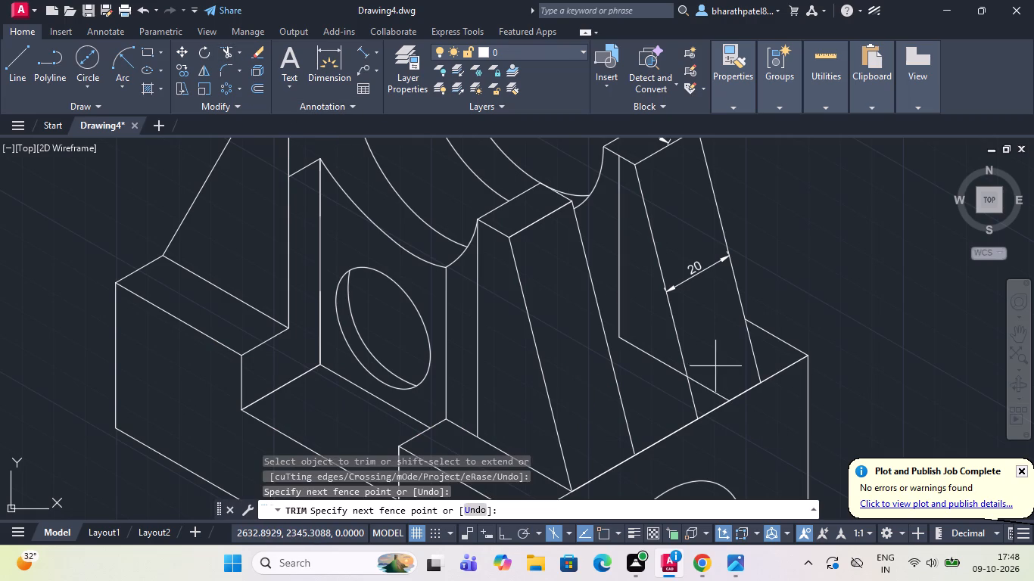
{"action": "left_click_drag", "start_coordinate": [715, 366], "coordinate": [709, 404]}
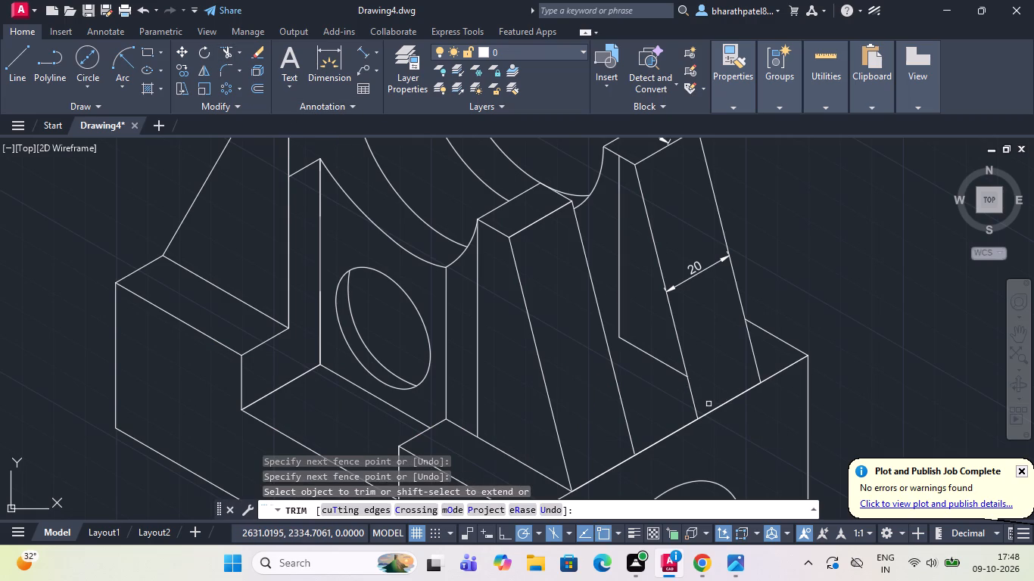
Continue the base line from the vertical line's lower end the opposite way, trimmed at the front right upright's far sloping edge.
{"action": "left_click", "coordinate": [12, 80]}
{"action": "scroll", "coordinate": [130, 259], "scroll_direction": "down", "scroll_amount": 1}
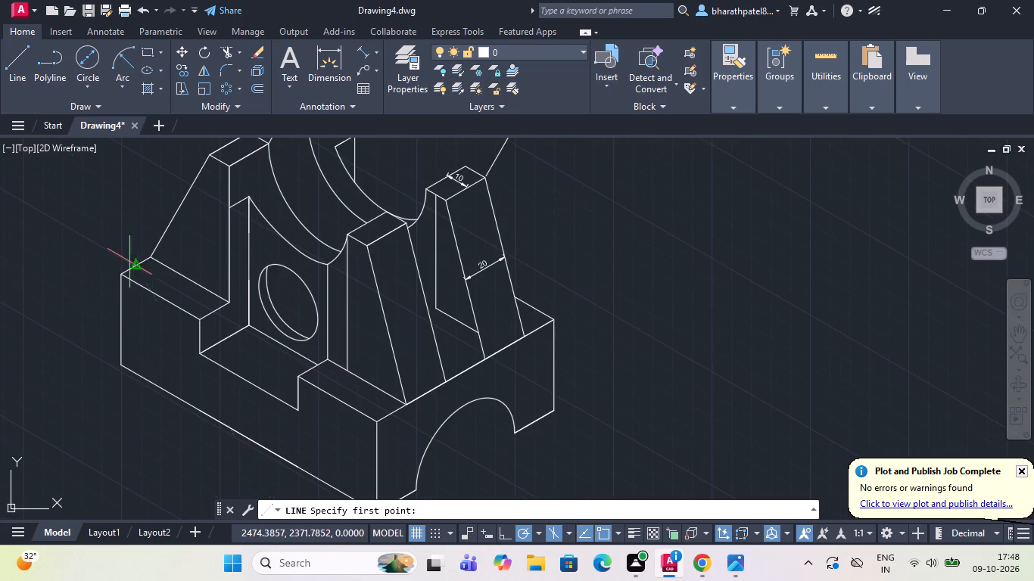
{"action": "scroll", "coordinate": [406, 304], "scroll_direction": "up", "scroll_amount": 3}
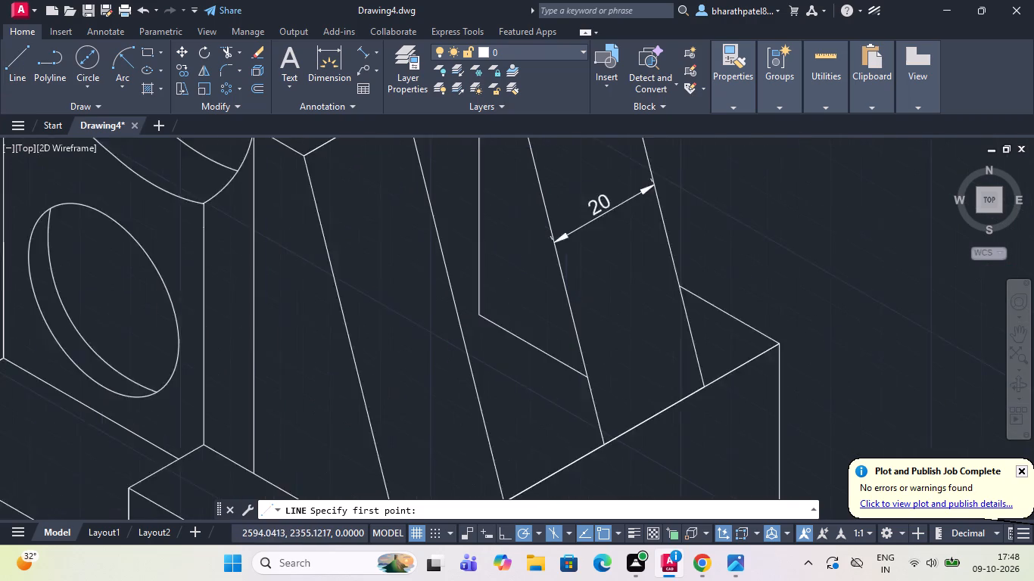
{"action": "left_click_drag", "start_coordinate": [522, 319], "coordinate": [503, 311]}
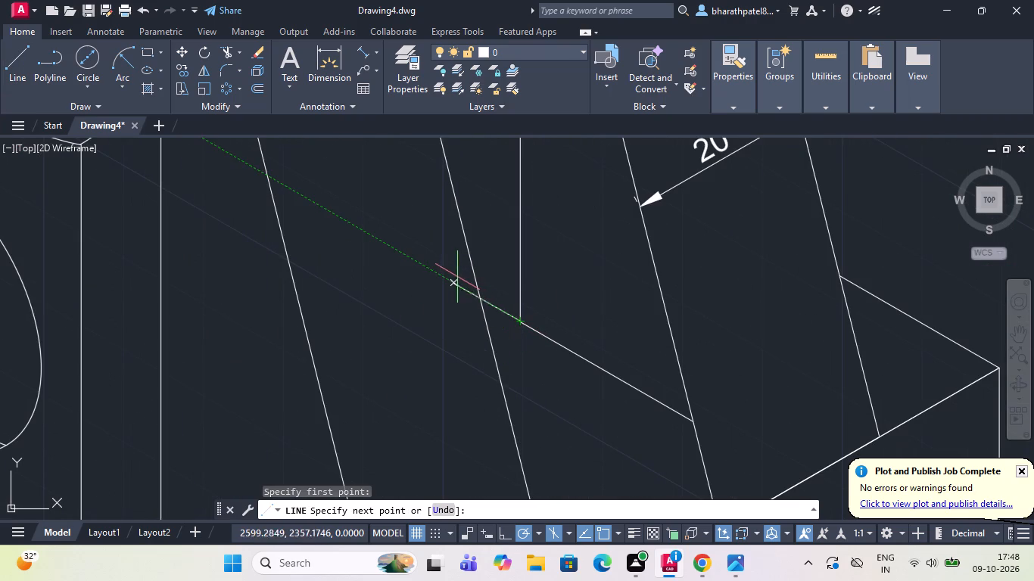
{"action": "left_click", "coordinate": [451, 280]}
{"action": "key", "text": "Escape"}
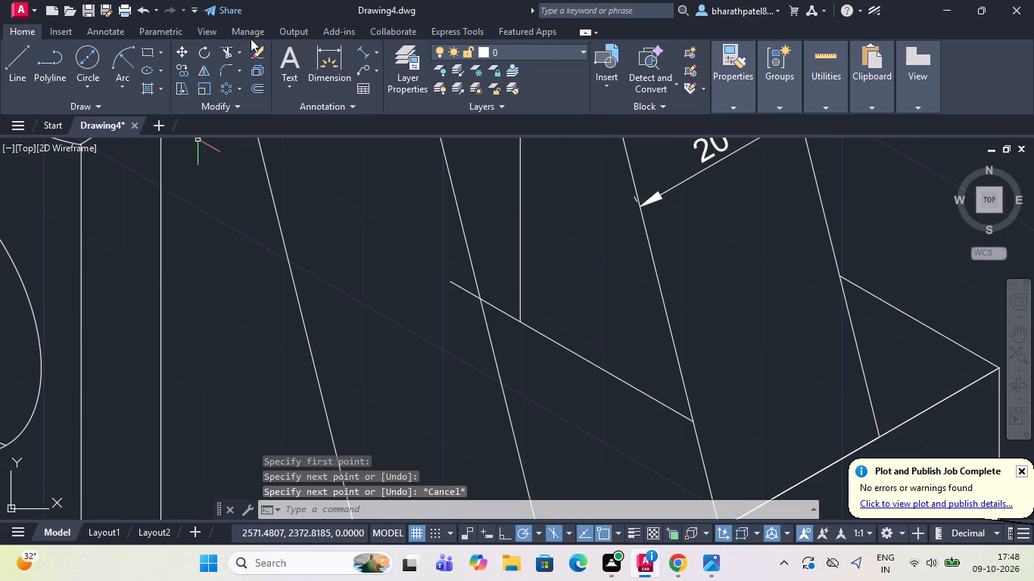
{"action": "left_click", "coordinate": [226, 50]}
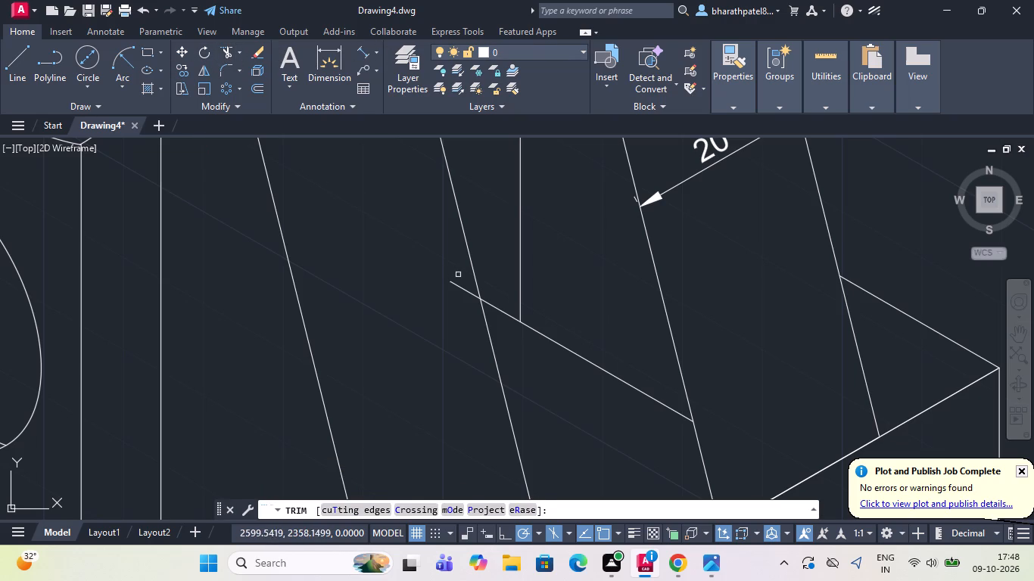
{"action": "left_click_drag", "start_coordinate": [459, 272], "coordinate": [467, 317]}
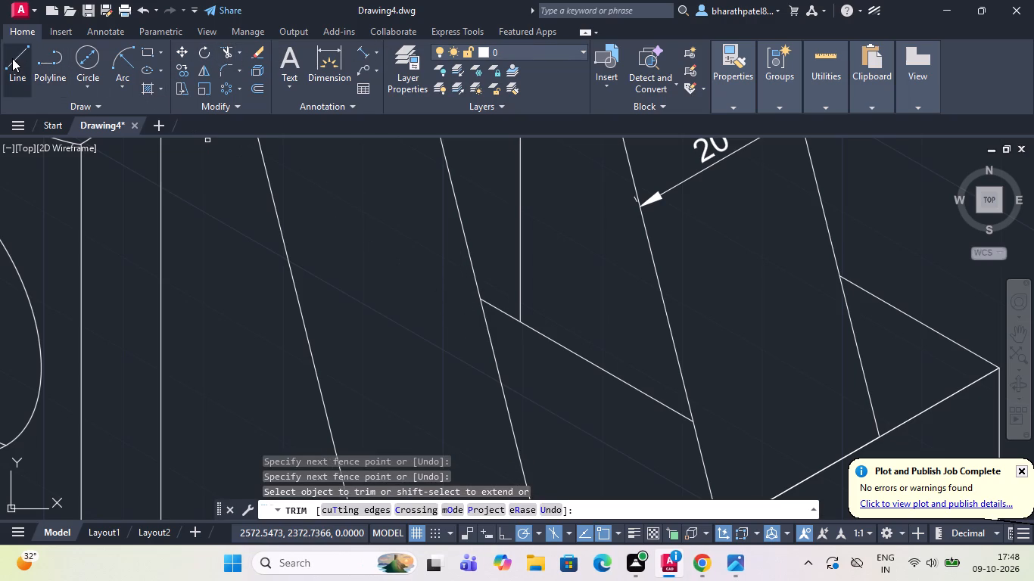
Draw a line at 210° from the base line's end on the rear right upright, trimmed at the front right upright's far sloping edge.
{"action": "left_click", "coordinate": [12, 58]}
{"action": "scroll", "coordinate": [467, 240], "scroll_direction": "down", "scroll_amount": 2}
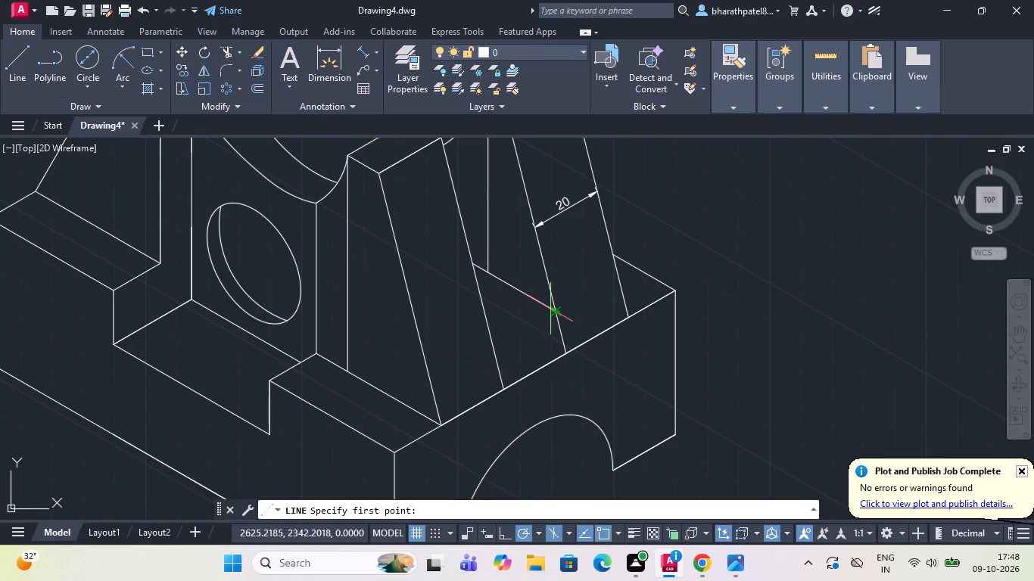
{"action": "double_click", "coordinate": [559, 308]}
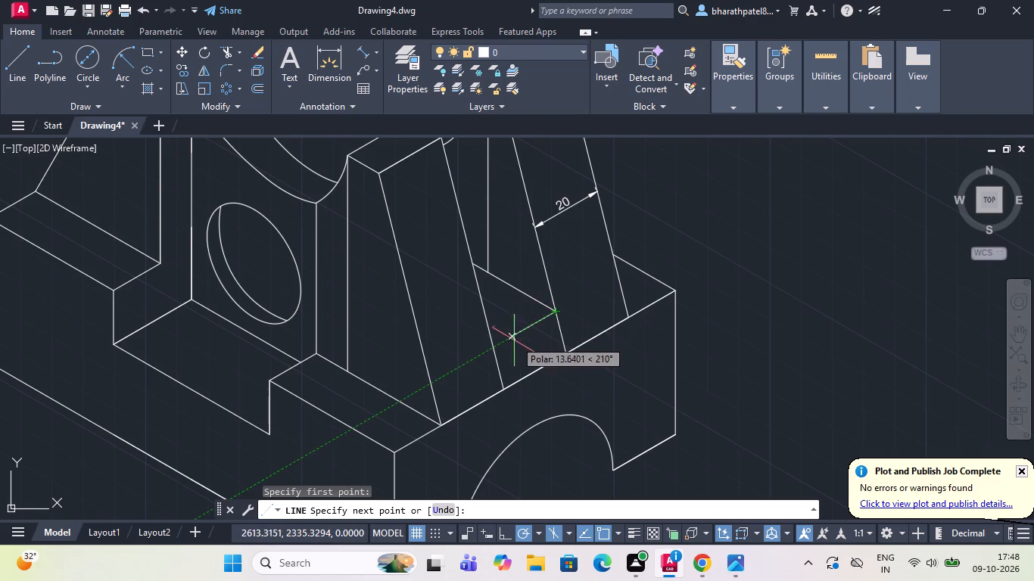
{"action": "double_click", "coordinate": [472, 365]}
{"action": "key", "text": "Escape"}
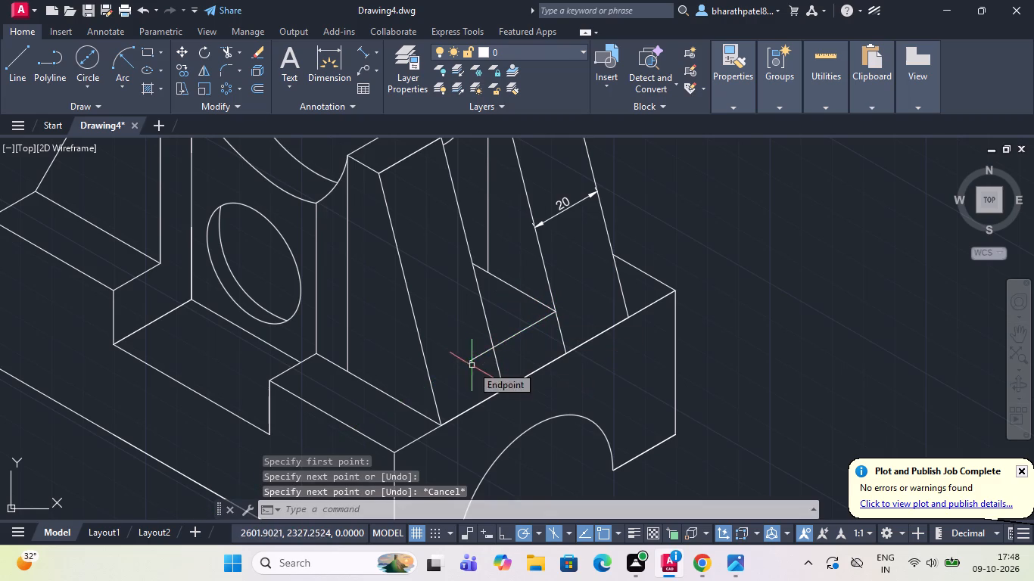
{"action": "left_click", "coordinate": [226, 50]}
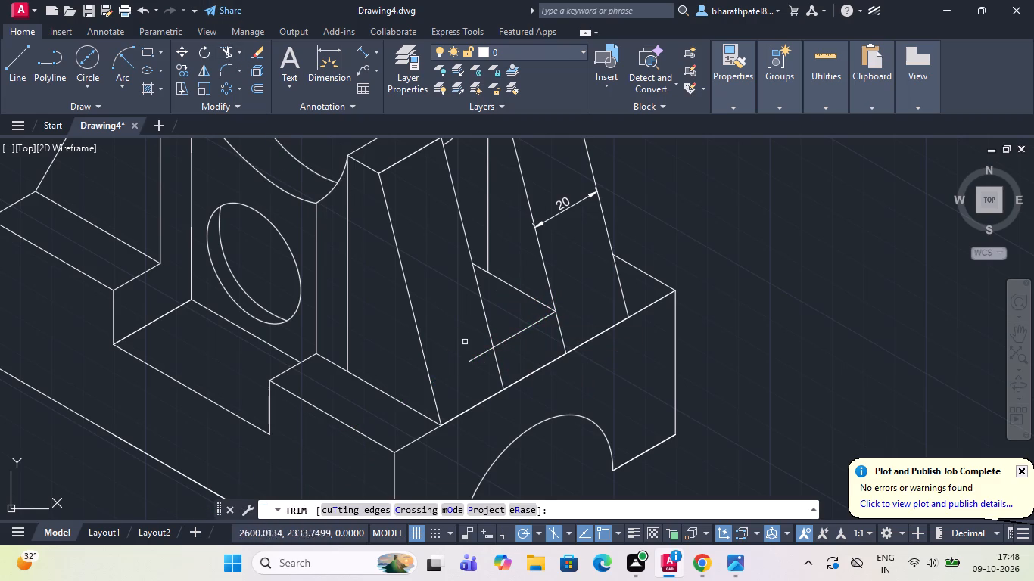
{"action": "left_click_drag", "start_coordinate": [472, 352], "coordinate": [491, 381]}
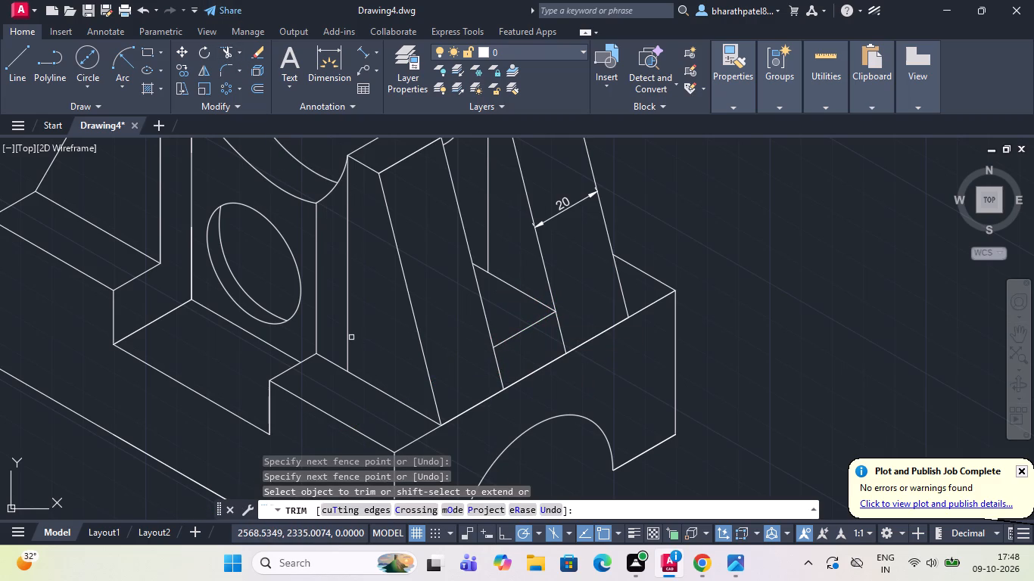
Trim the ends of both right uprights' facing sloping edges below the new 210° line.
{"action": "scroll", "coordinate": [351, 337], "scroll_direction": "down", "scroll_amount": 2}
{"action": "scroll", "coordinate": [426, 298], "scroll_direction": "up", "scroll_amount": 1}
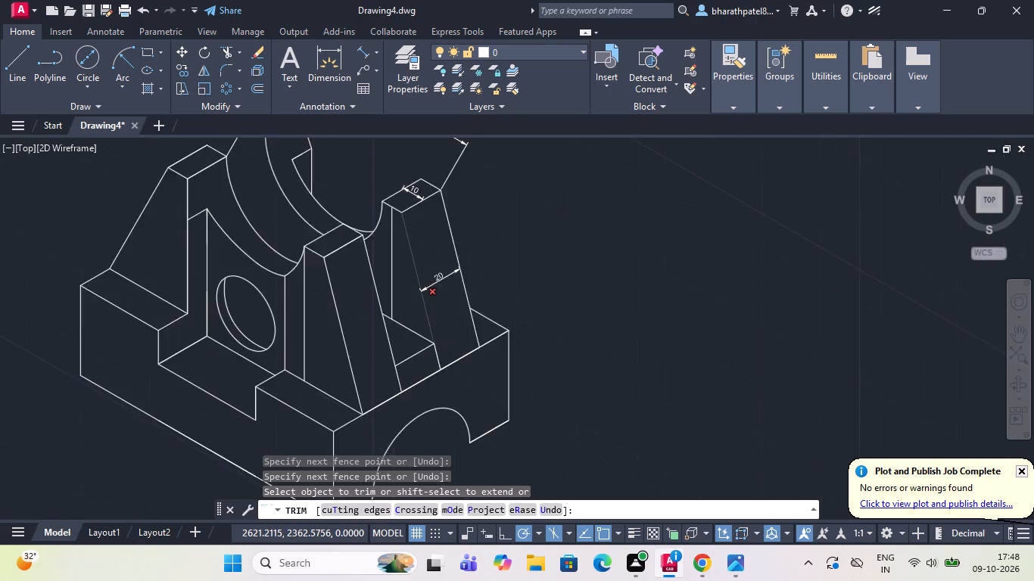
{"action": "scroll", "coordinate": [426, 298], "scroll_direction": "up", "scroll_amount": 1}
{"action": "scroll", "coordinate": [426, 298], "scroll_direction": "down", "scroll_amount": 1}
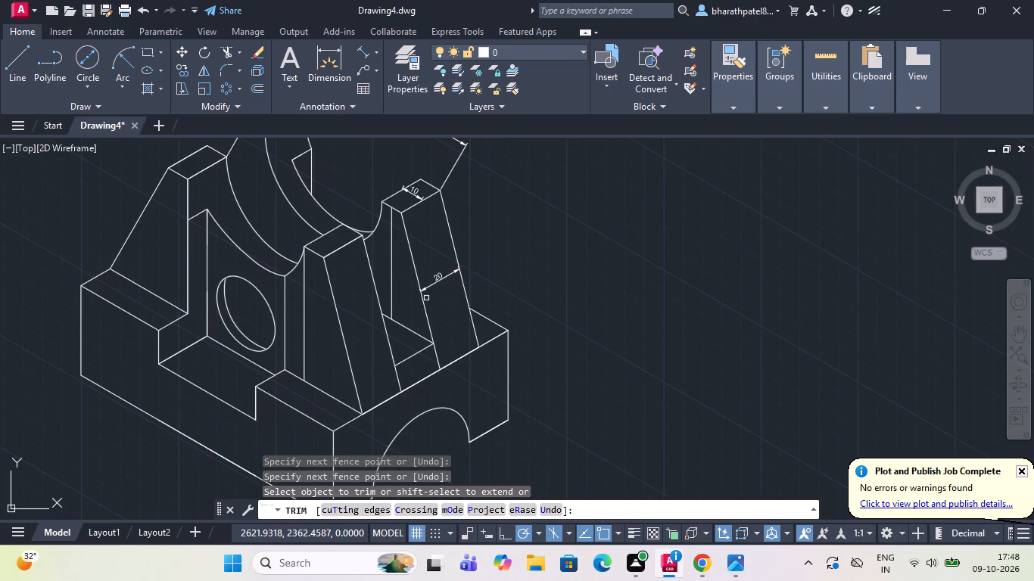
{"action": "left_click", "coordinate": [400, 377]}
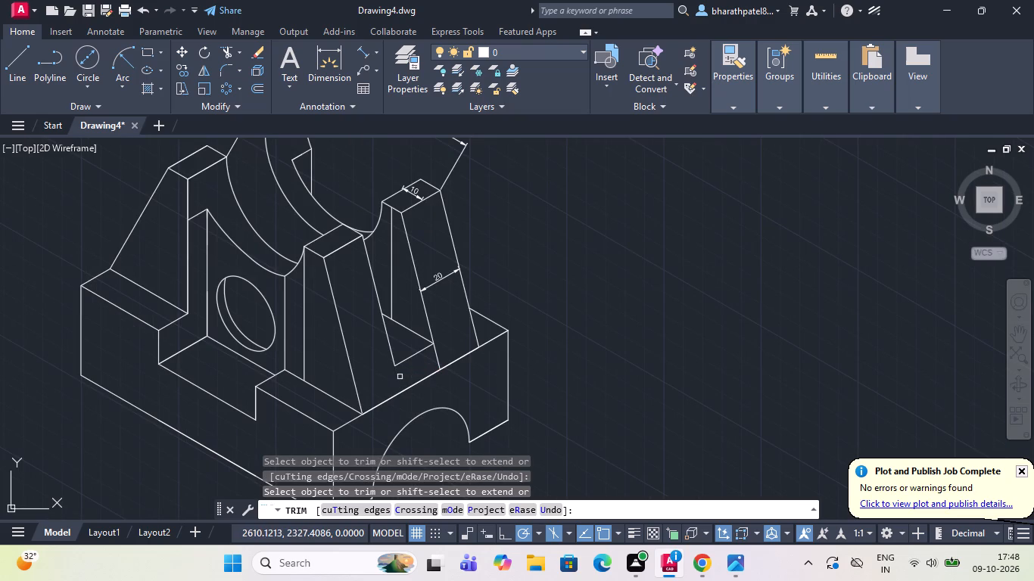
{"action": "left_click", "coordinate": [434, 358]}
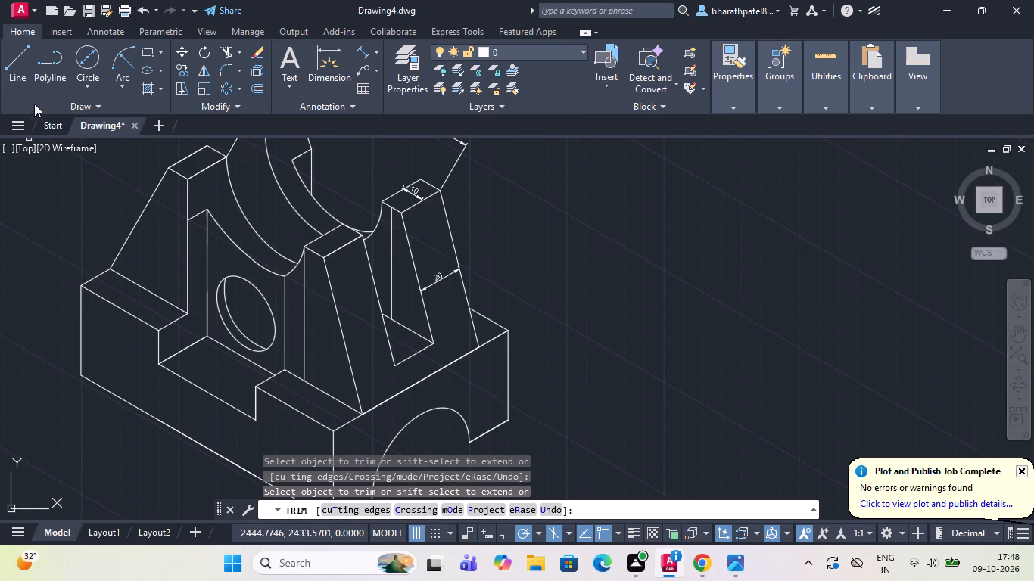
Add an aligned dimension along the rear right upright's inner vertical line, from its top to the base line.
{"action": "left_click", "coordinate": [357, 50]}
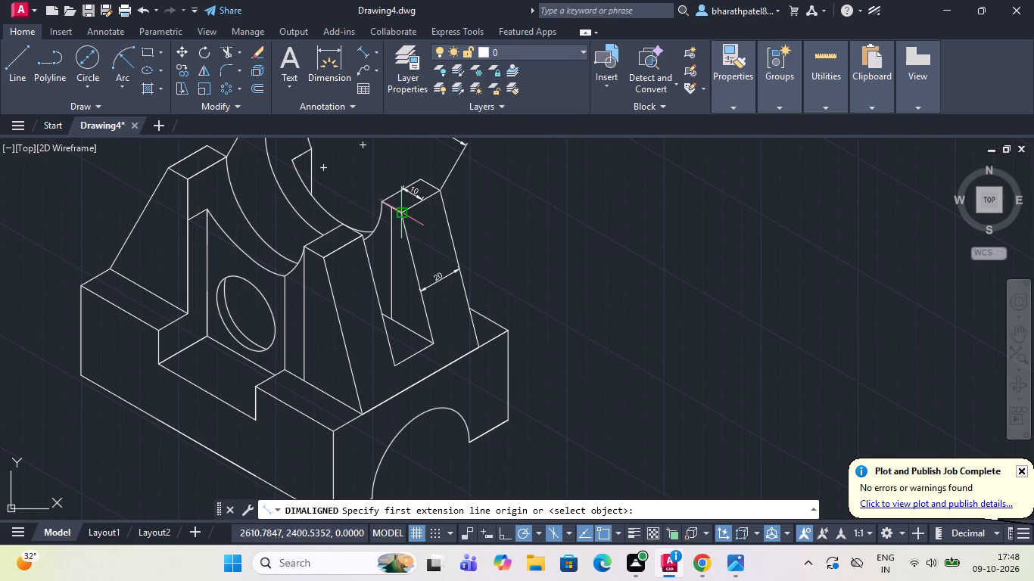
{"action": "scroll", "coordinate": [391, 213], "scroll_direction": "up", "scroll_amount": 3}
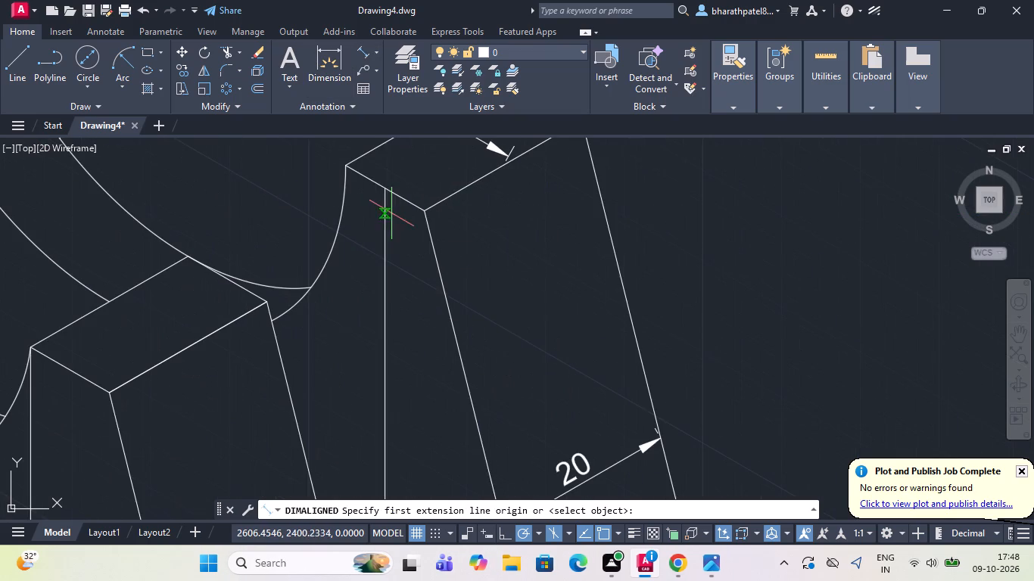
{"action": "left_click", "coordinate": [383, 191]}
{"action": "scroll", "coordinate": [383, 189], "scroll_direction": "down", "scroll_amount": 4}
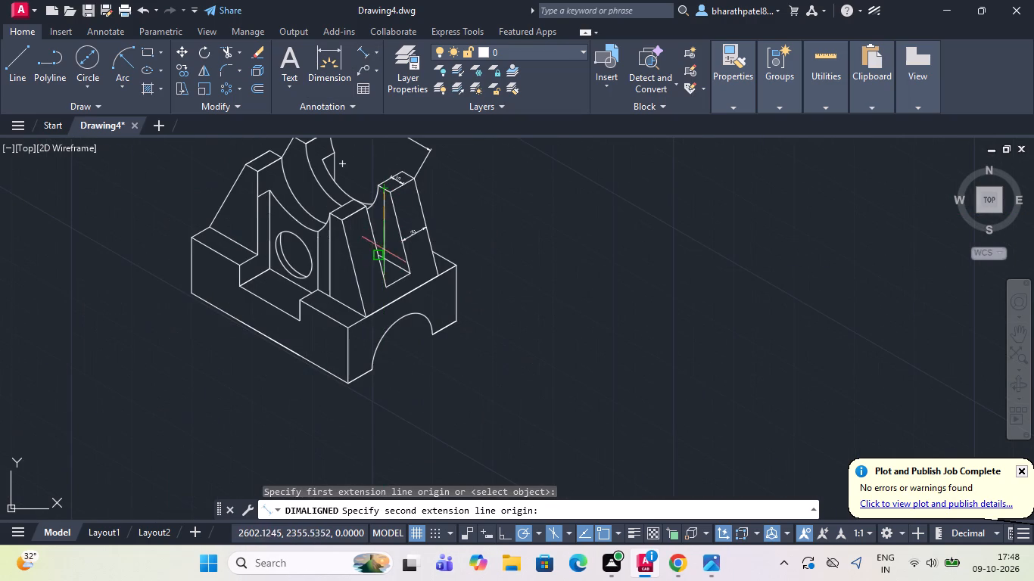
{"action": "scroll", "coordinate": [382, 253], "scroll_direction": "up", "scroll_amount": 4}
{"action": "left_click", "coordinate": [388, 283]}
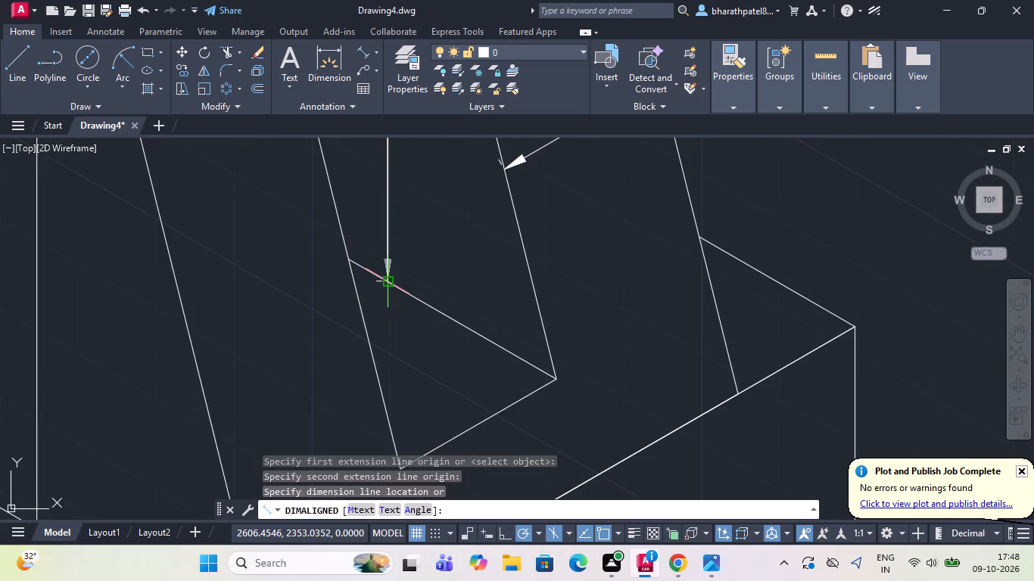
{"action": "left_click", "coordinate": [410, 291]}
Delete the inner vertical line beside the rear right upright's new height dimension.
{"action": "scroll", "coordinate": [410, 290], "scroll_direction": "down", "scroll_amount": 4}
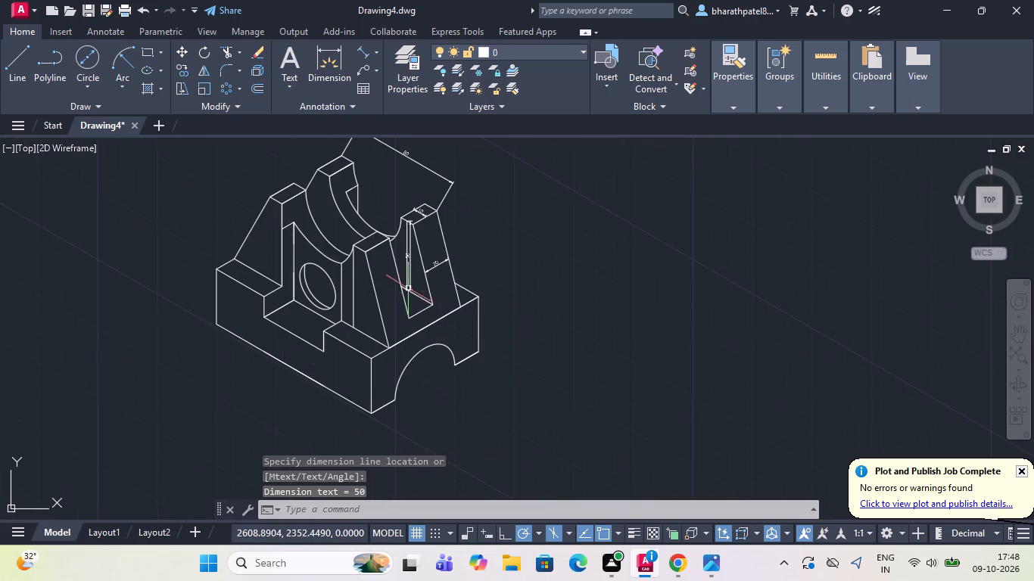
{"action": "scroll", "coordinate": [397, 263], "scroll_direction": "up", "scroll_amount": 4}
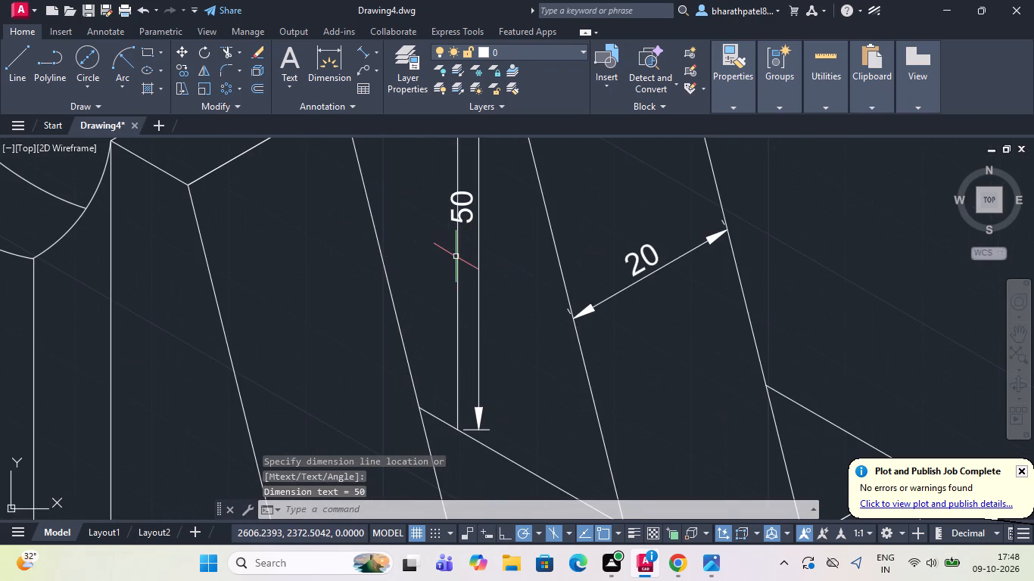
{"action": "left_click", "coordinate": [459, 269]}
{"action": "key", "text": "Delete"}
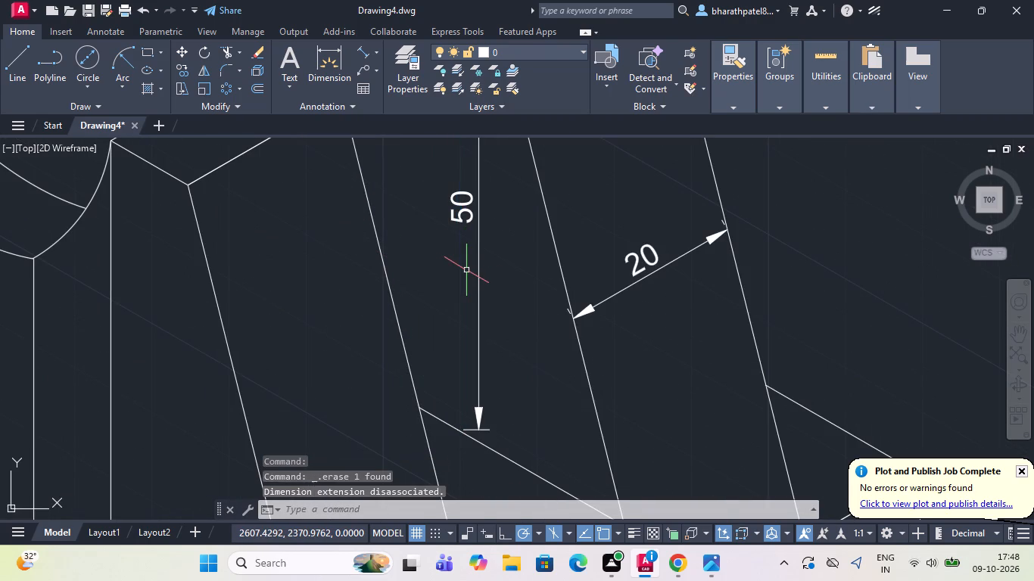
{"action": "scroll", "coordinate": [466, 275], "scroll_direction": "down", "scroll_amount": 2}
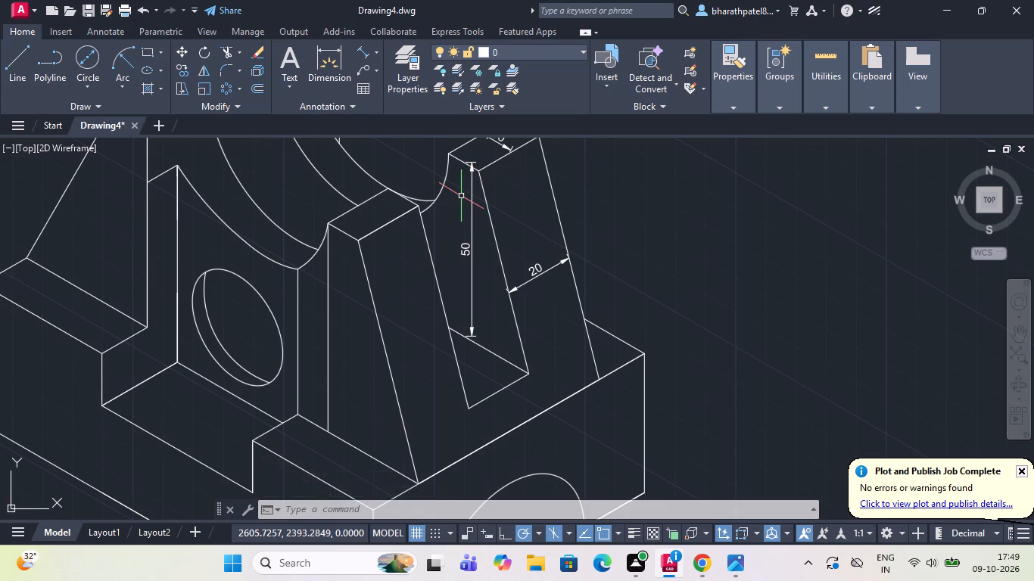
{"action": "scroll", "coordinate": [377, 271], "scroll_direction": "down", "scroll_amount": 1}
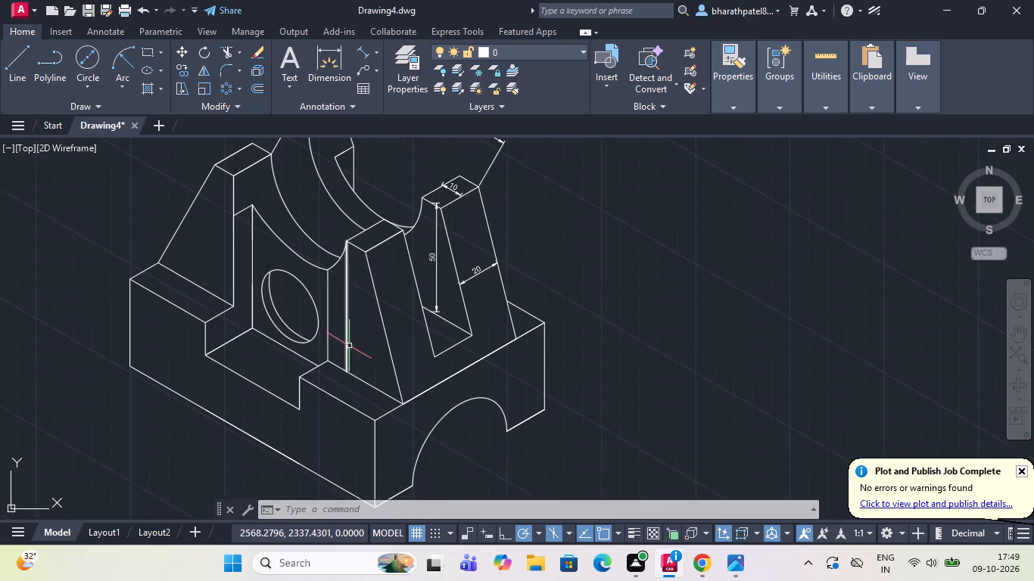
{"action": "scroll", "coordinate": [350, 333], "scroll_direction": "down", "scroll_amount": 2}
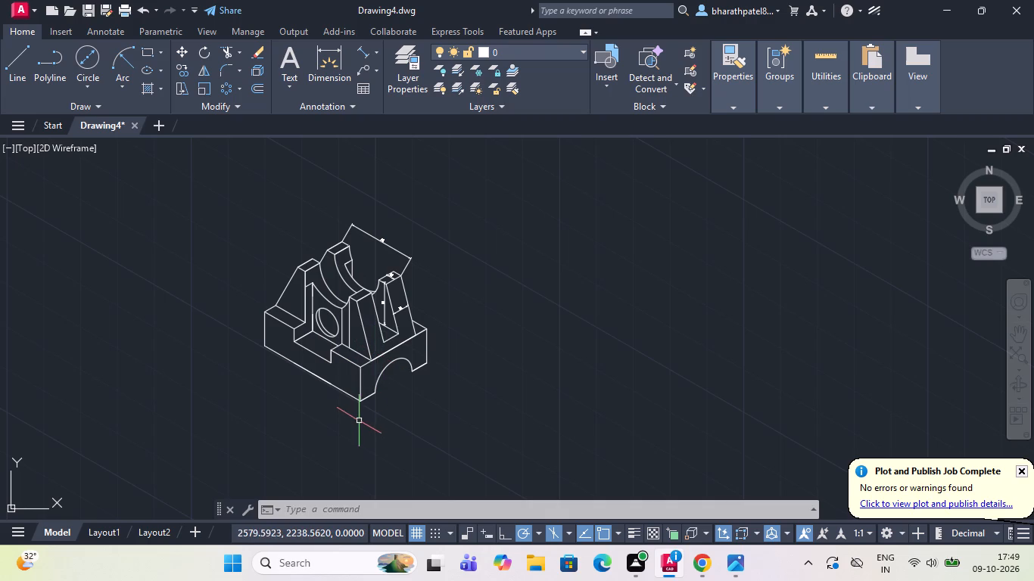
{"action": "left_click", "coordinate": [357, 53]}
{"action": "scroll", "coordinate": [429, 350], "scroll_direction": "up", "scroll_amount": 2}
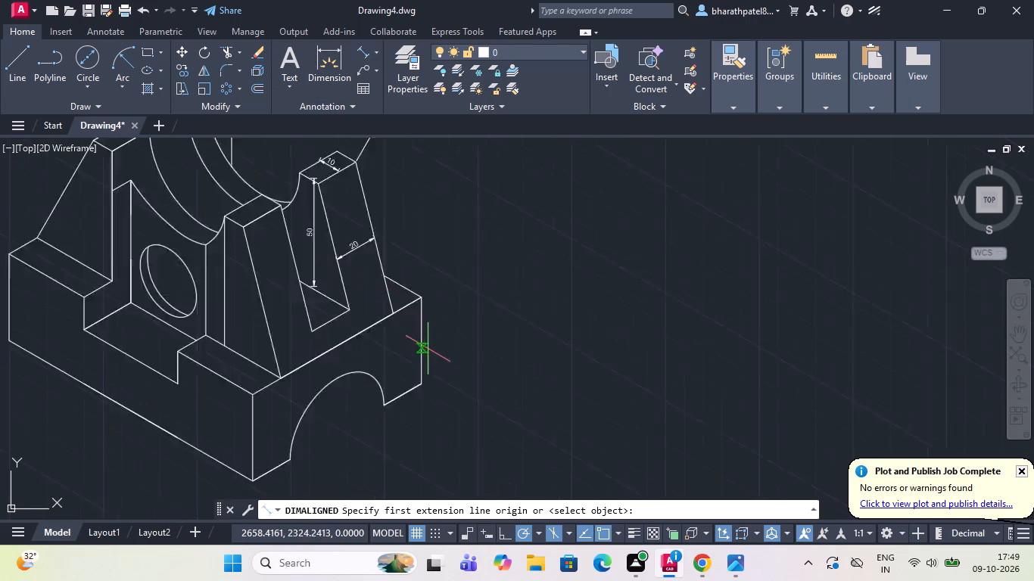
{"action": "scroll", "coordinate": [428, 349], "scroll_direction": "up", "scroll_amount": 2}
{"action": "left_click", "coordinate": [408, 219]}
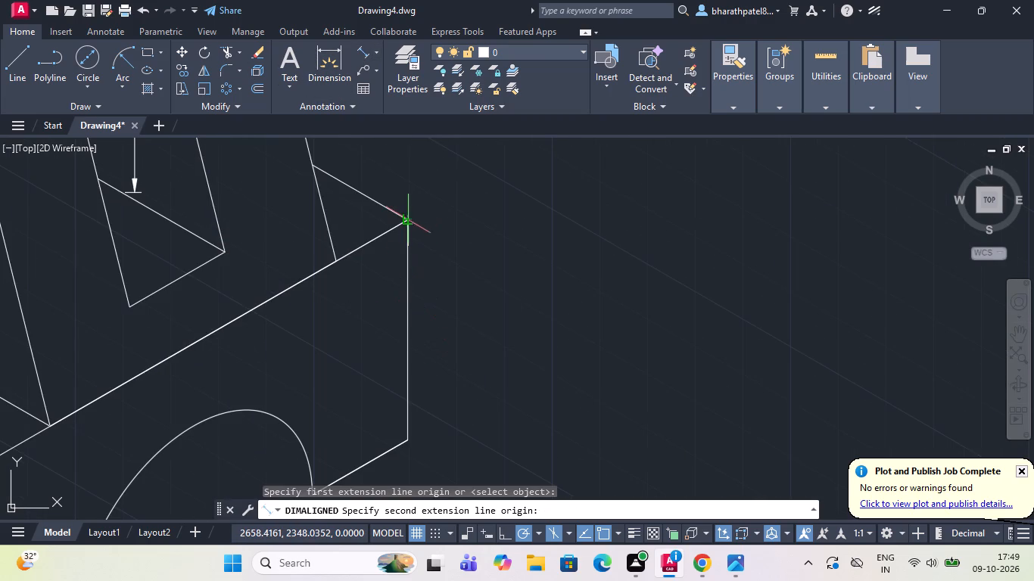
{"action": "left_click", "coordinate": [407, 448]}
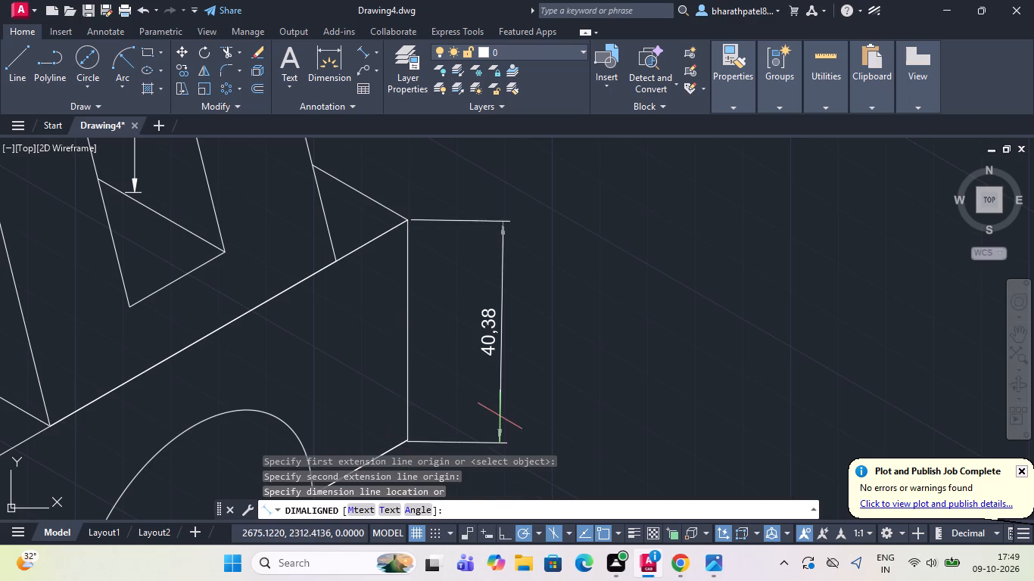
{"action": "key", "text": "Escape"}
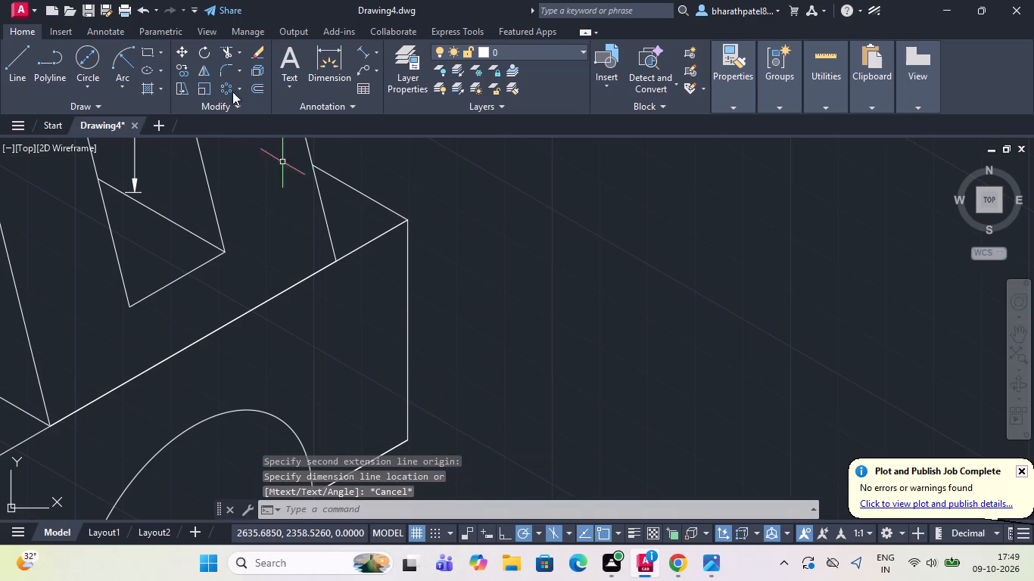
Add a linear dimension for the height of the base's far right vertical edge, placed just outside the base.
{"action": "left_click", "coordinate": [353, 50]}
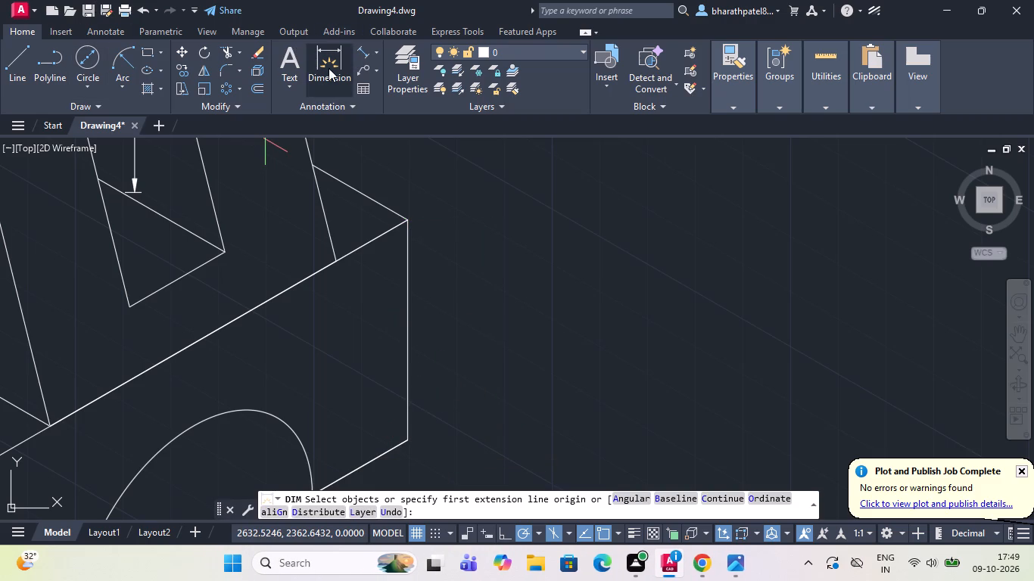
{"action": "left_click", "coordinate": [373, 45]}
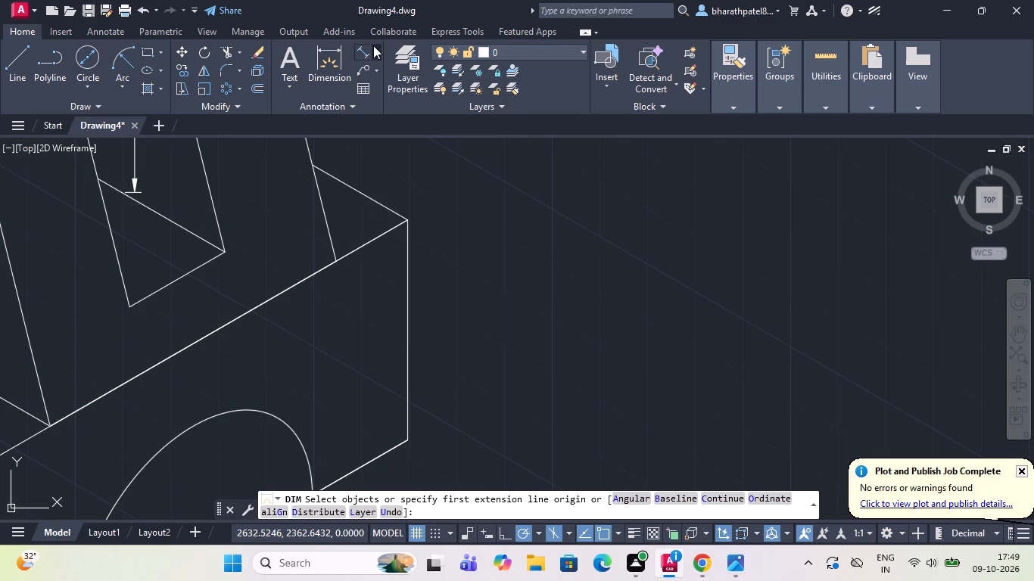
{"action": "left_click", "coordinate": [377, 81]}
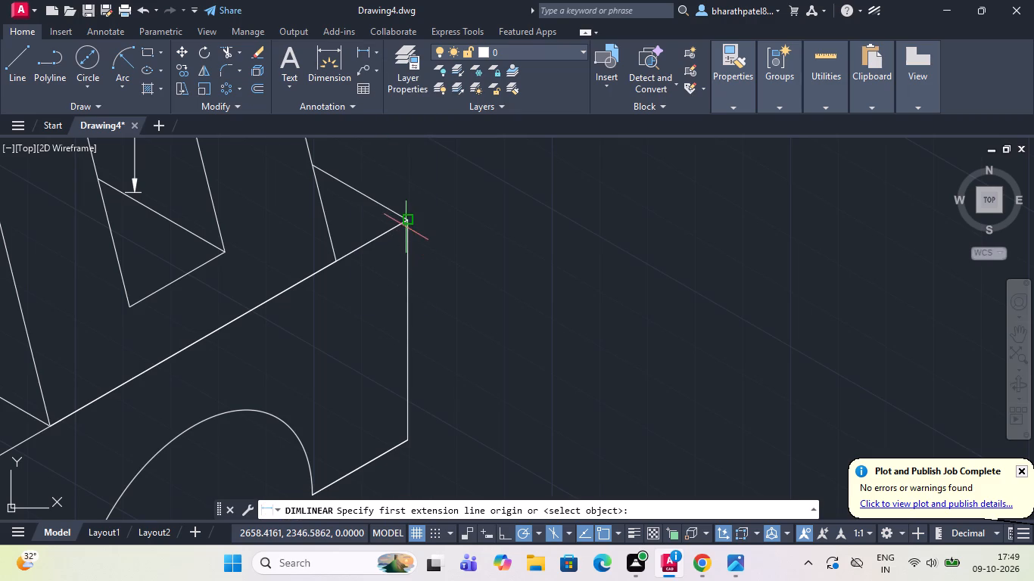
{"action": "left_click", "coordinate": [407, 221]}
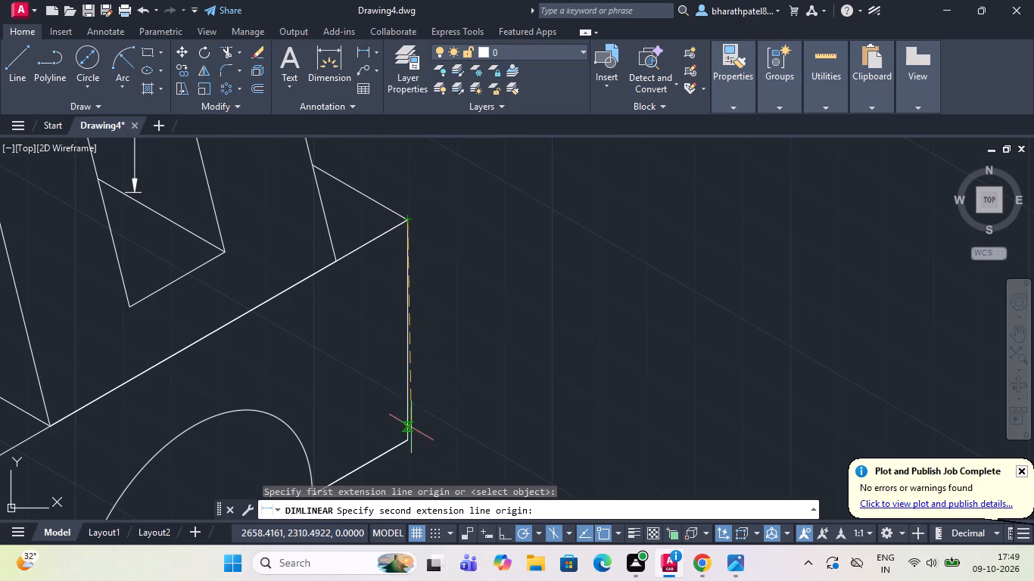
{"action": "left_click", "coordinate": [406, 442]}
{"action": "left_click", "coordinate": [455, 424]}
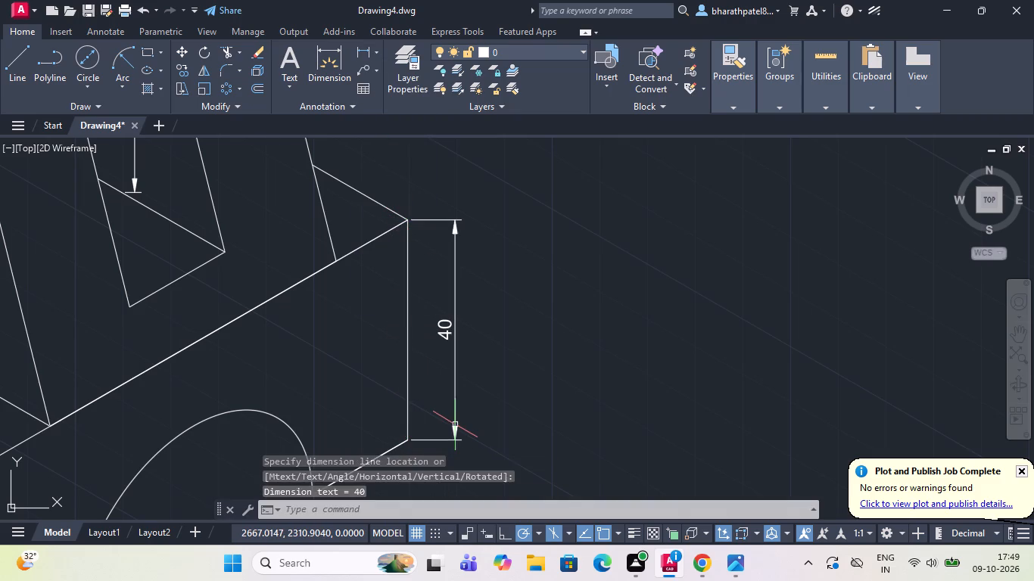
Add an aligned dimension to the short bottom edge between the base's far right corner and the arch, placed below the edge.
{"action": "scroll", "coordinate": [514, 239], "scroll_direction": "down", "scroll_amount": 3}
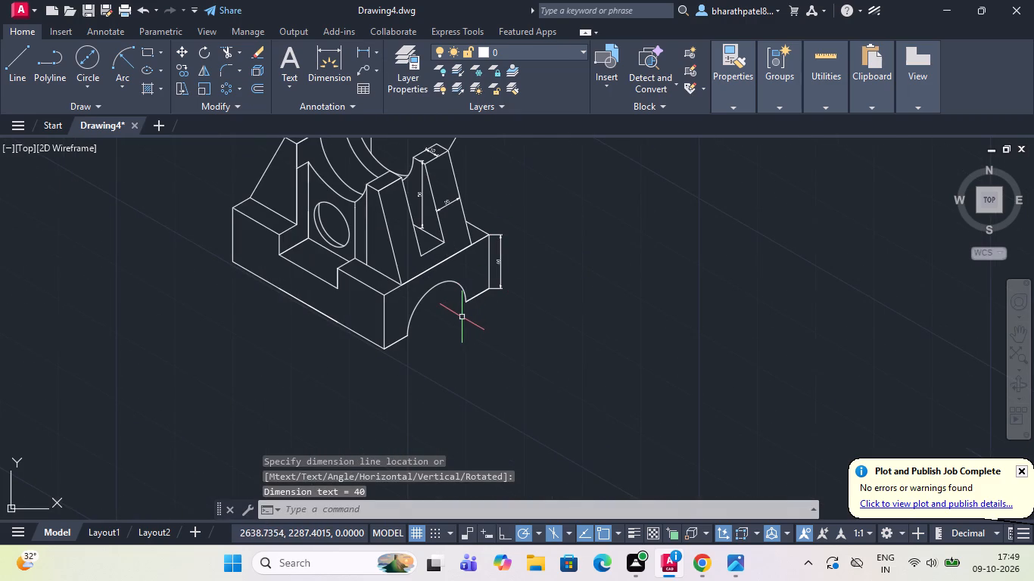
{"action": "left_click", "coordinate": [378, 57]}
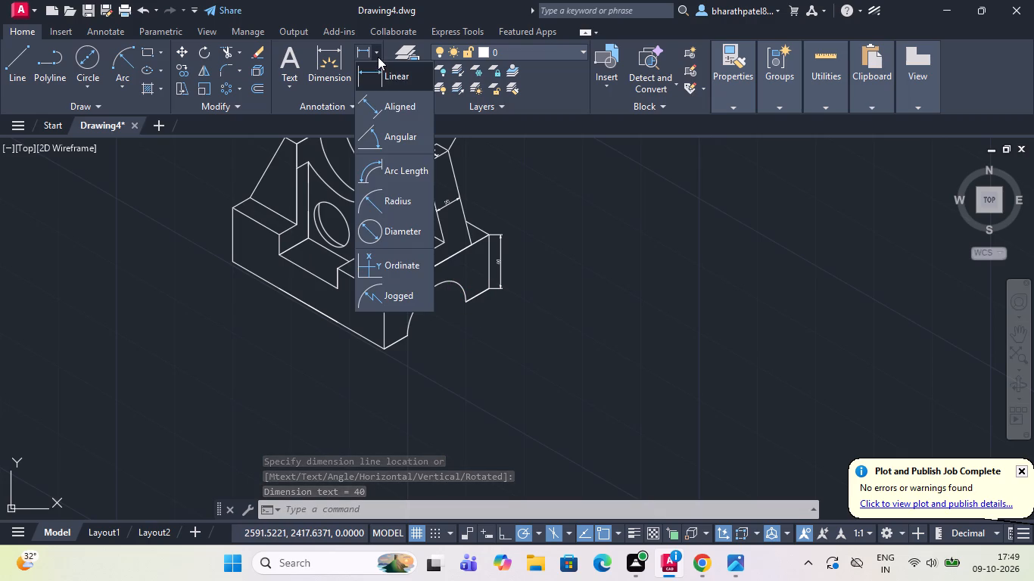
{"action": "left_click", "coordinate": [383, 98]}
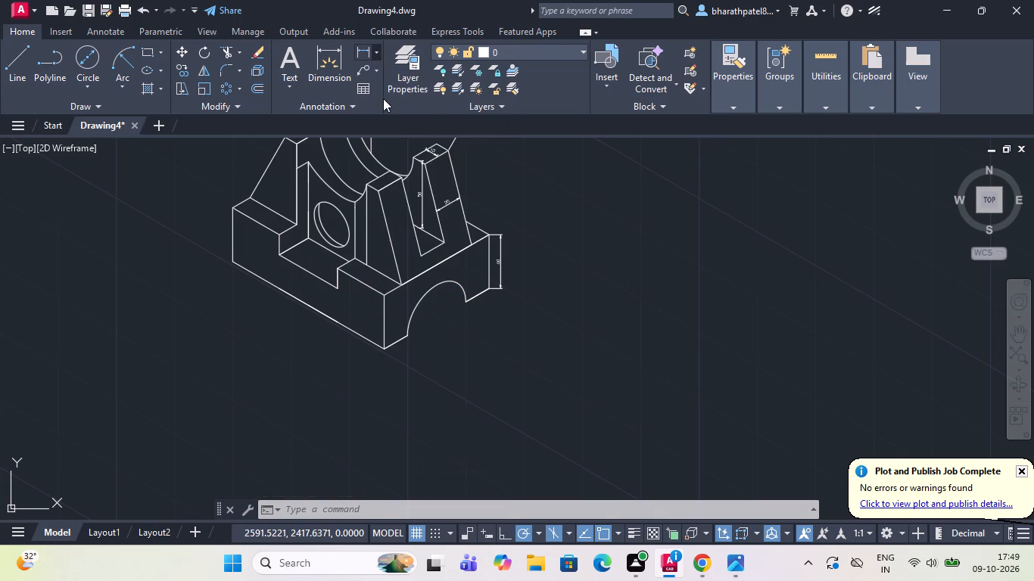
{"action": "scroll", "coordinate": [515, 312], "scroll_direction": "up", "scroll_amount": 2}
{"action": "scroll", "coordinate": [419, 289], "scroll_direction": "up", "scroll_amount": 1}
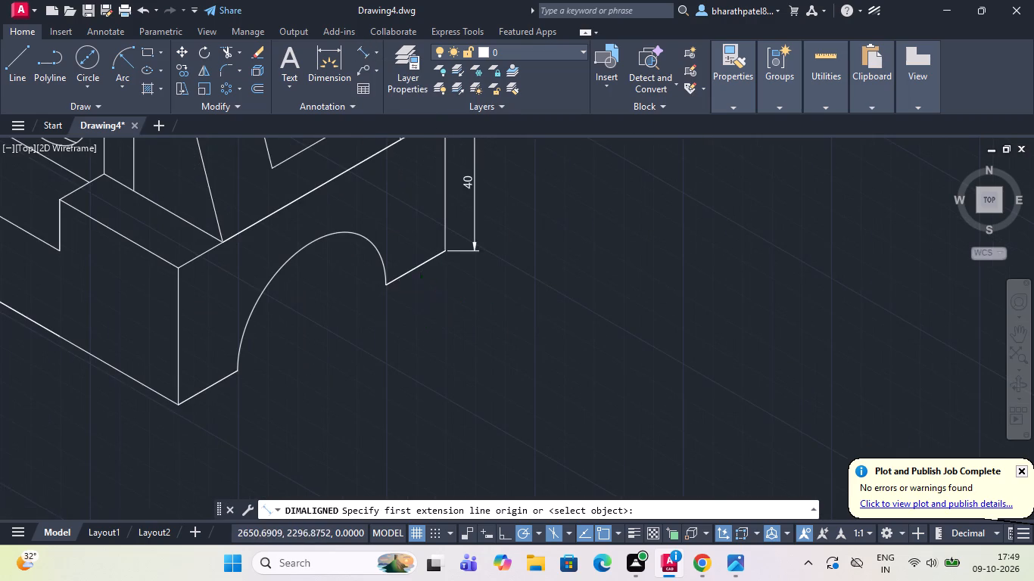
{"action": "scroll", "coordinate": [419, 289], "scroll_direction": "up", "scroll_amount": 1}
{"action": "left_click", "coordinate": [484, 191]}
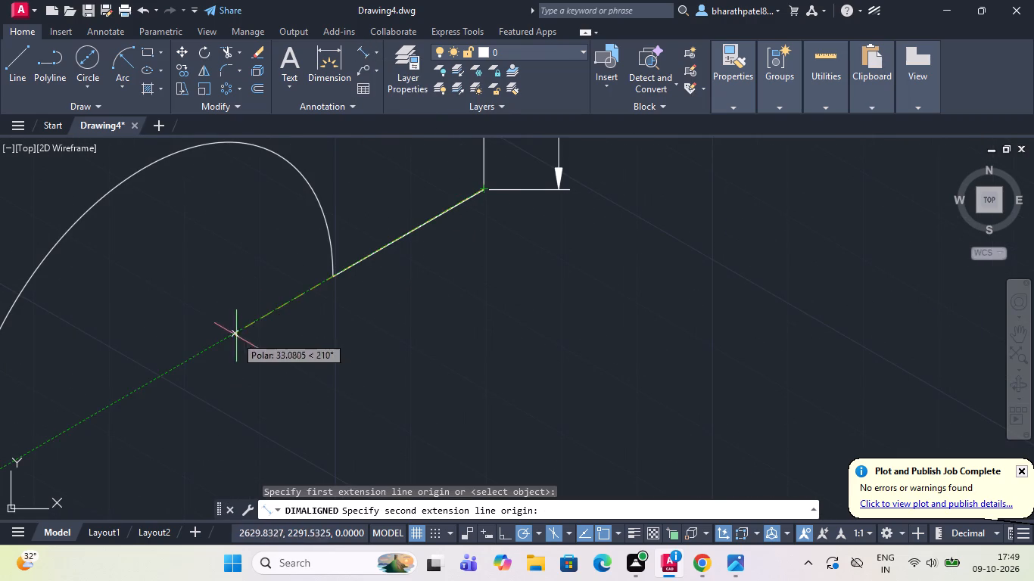
{"action": "left_click", "coordinate": [334, 278]}
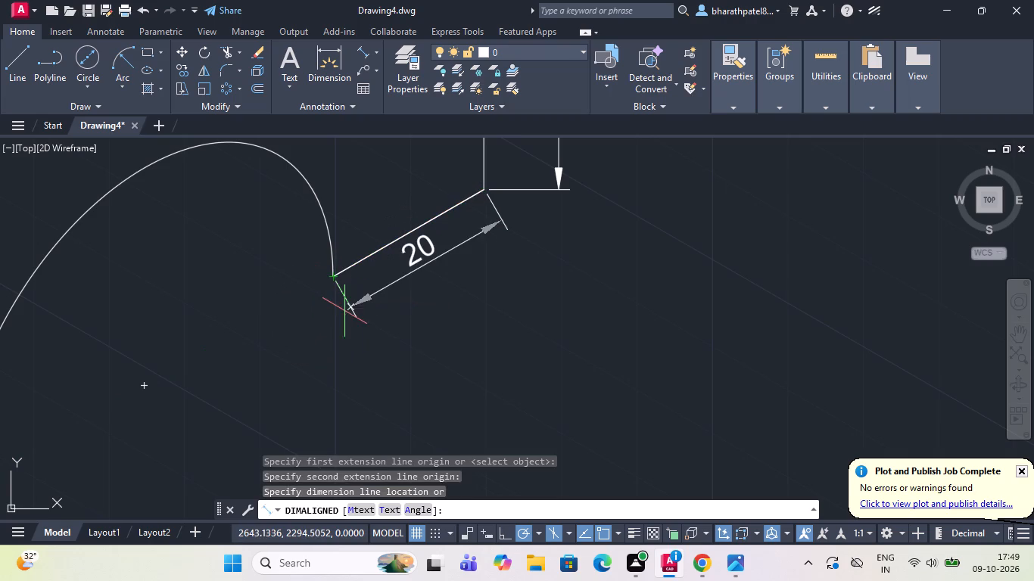
{"action": "left_click", "coordinate": [344, 313]}
Add an aligned dimension to the short bottom edge between the base's front corner and the arch, placed below the edge.
{"action": "scroll", "coordinate": [344, 313], "scroll_direction": "down", "scroll_amount": 2}
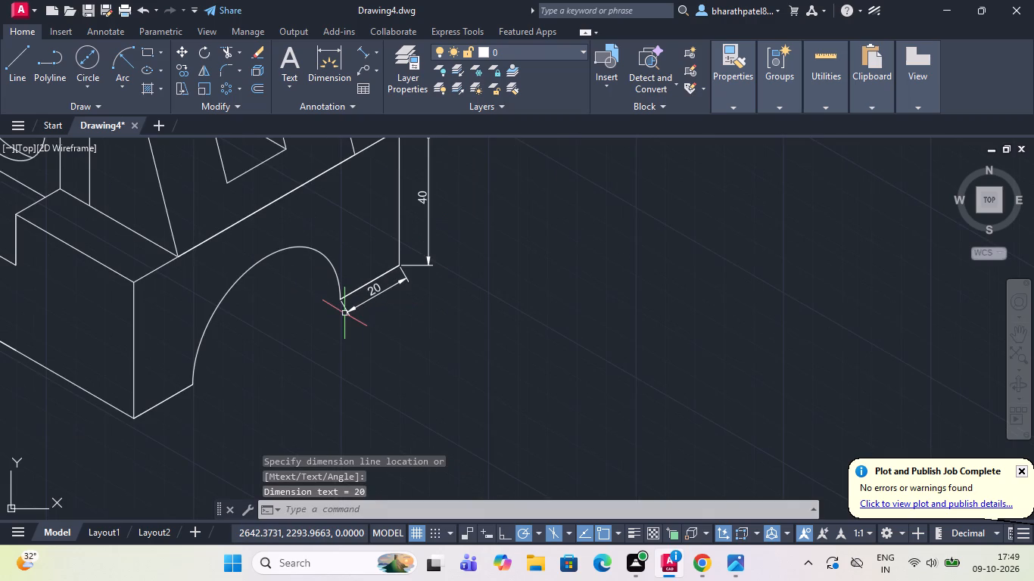
{"action": "left_click", "coordinate": [367, 53]}
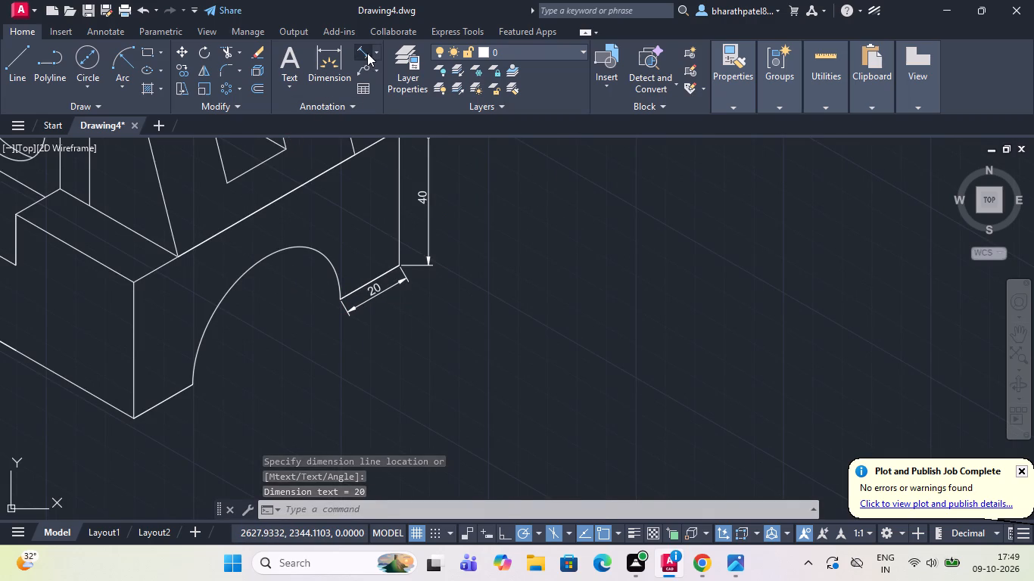
{"action": "scroll", "coordinate": [127, 350], "scroll_direction": "down", "scroll_amount": 2}
{"action": "scroll", "coordinate": [85, 374], "scroll_direction": "up", "scroll_amount": 1}
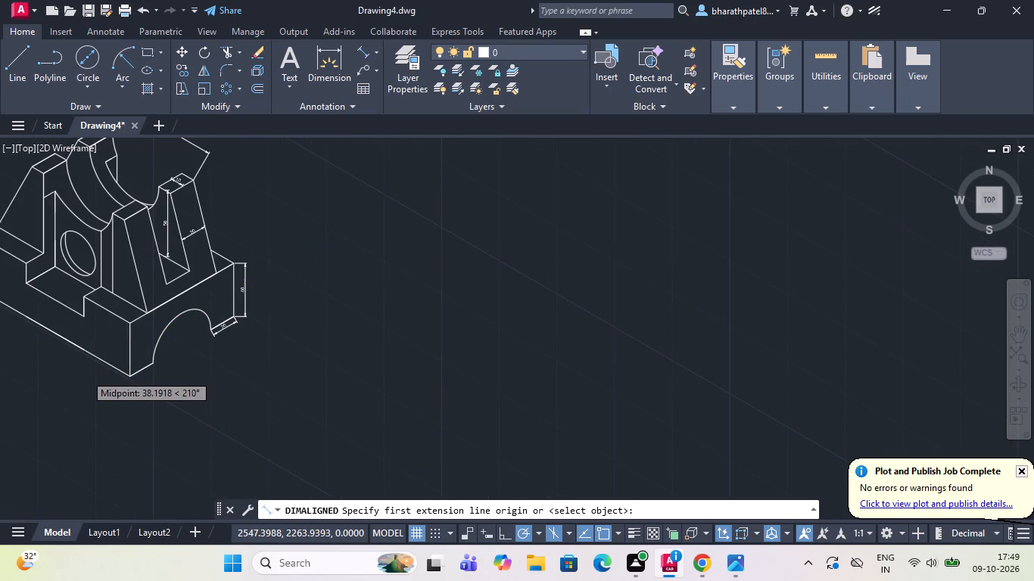
{"action": "scroll", "coordinate": [85, 374], "scroll_direction": "up", "scroll_amount": 3}
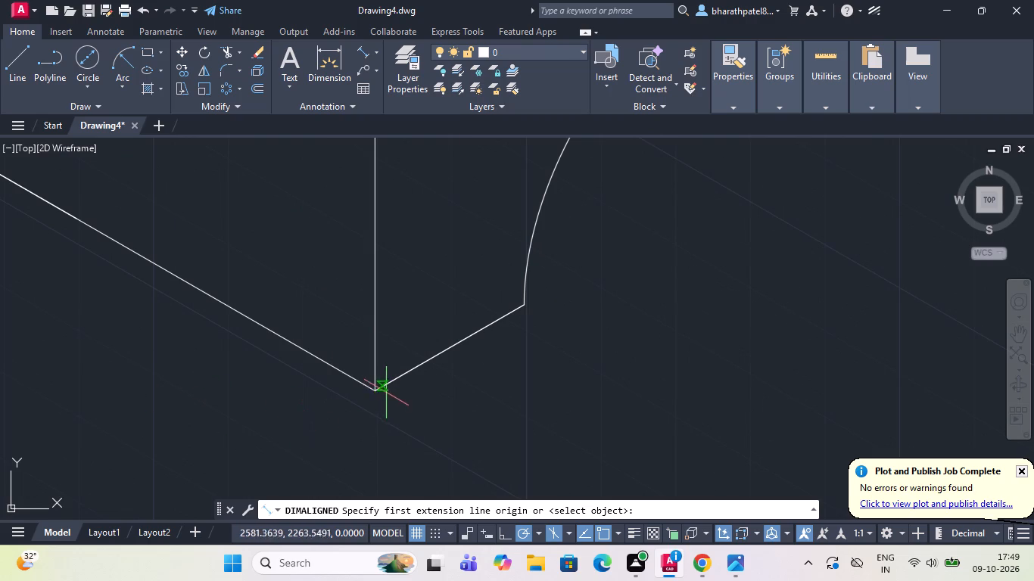
{"action": "left_click", "coordinate": [372, 391]}
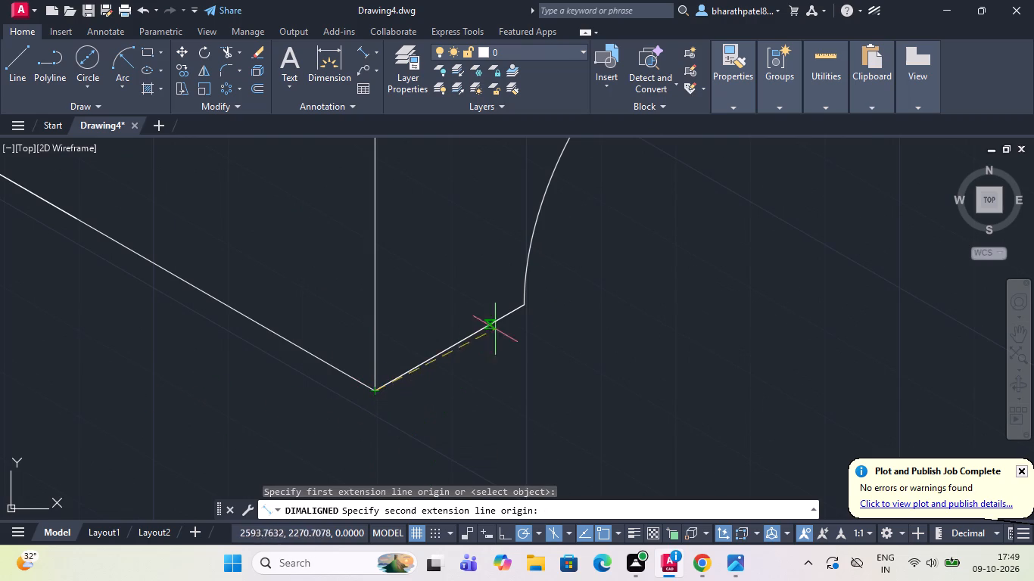
{"action": "left_click", "coordinate": [523, 306]}
{"action": "left_click", "coordinate": [539, 346]}
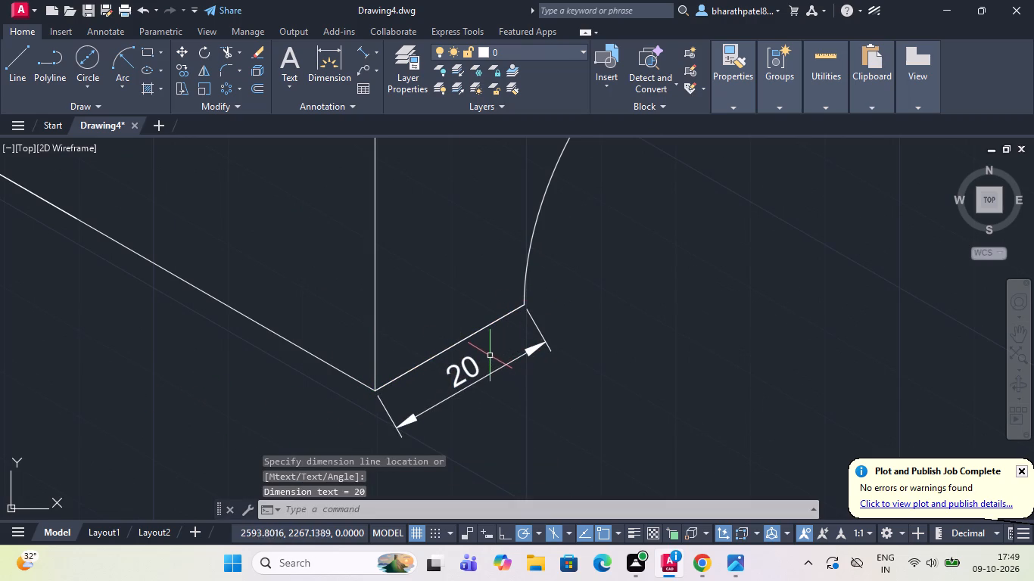
Draw a line about 31 long at 150° from the arch's rear bottom end, crossing the arch curve.
{"action": "scroll", "coordinate": [423, 343], "scroll_direction": "down", "scroll_amount": 1}
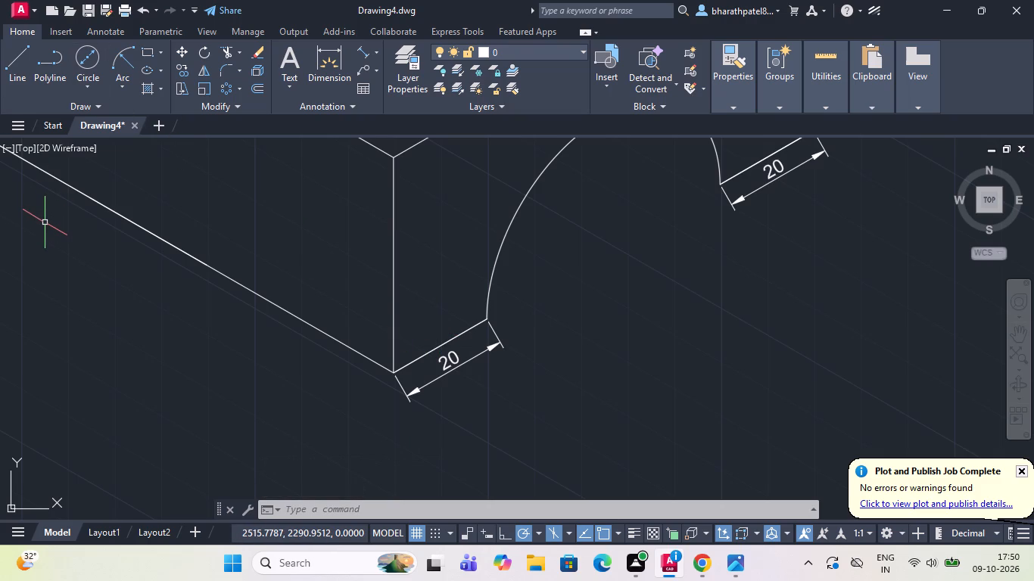
{"action": "left_click", "coordinate": [20, 65]}
{"action": "scroll", "coordinate": [104, 269], "scroll_direction": "down", "scroll_amount": 2}
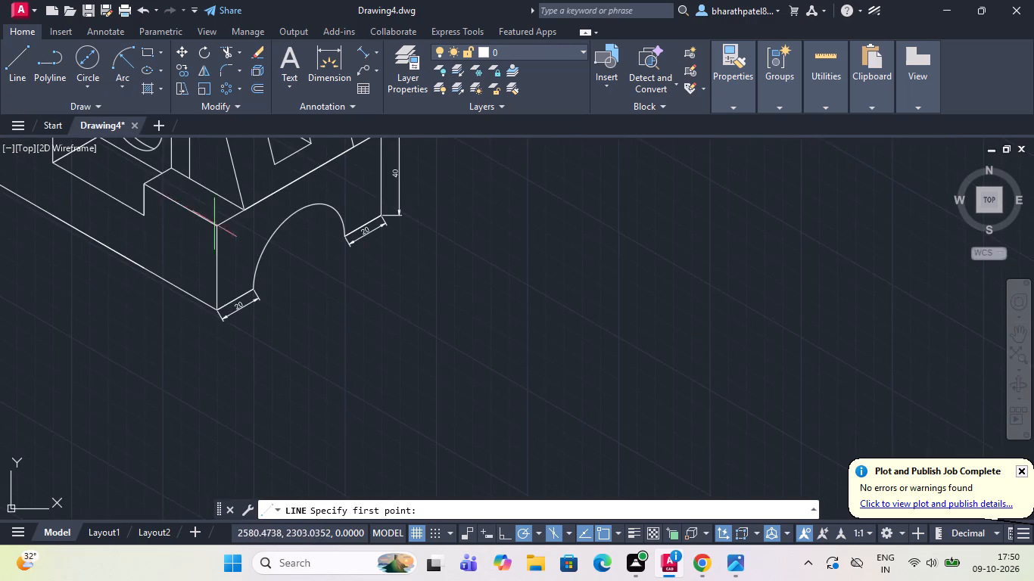
{"action": "scroll", "coordinate": [247, 250], "scroll_direction": "down", "scroll_amount": 1}
{"action": "scroll", "coordinate": [223, 216], "scroll_direction": "up", "scroll_amount": 2}
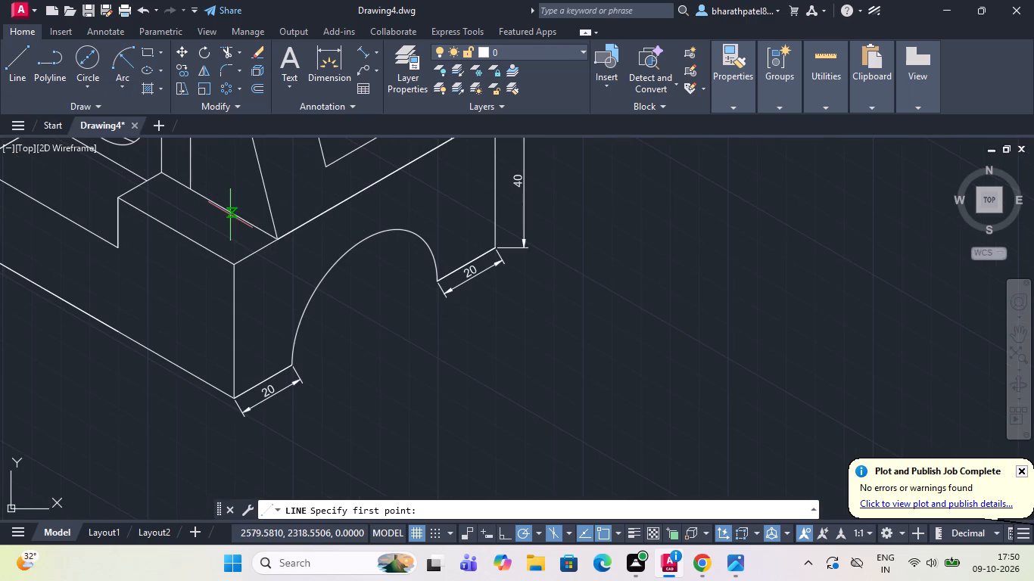
{"action": "scroll", "coordinate": [291, 208], "scroll_direction": "up", "scroll_amount": 2}
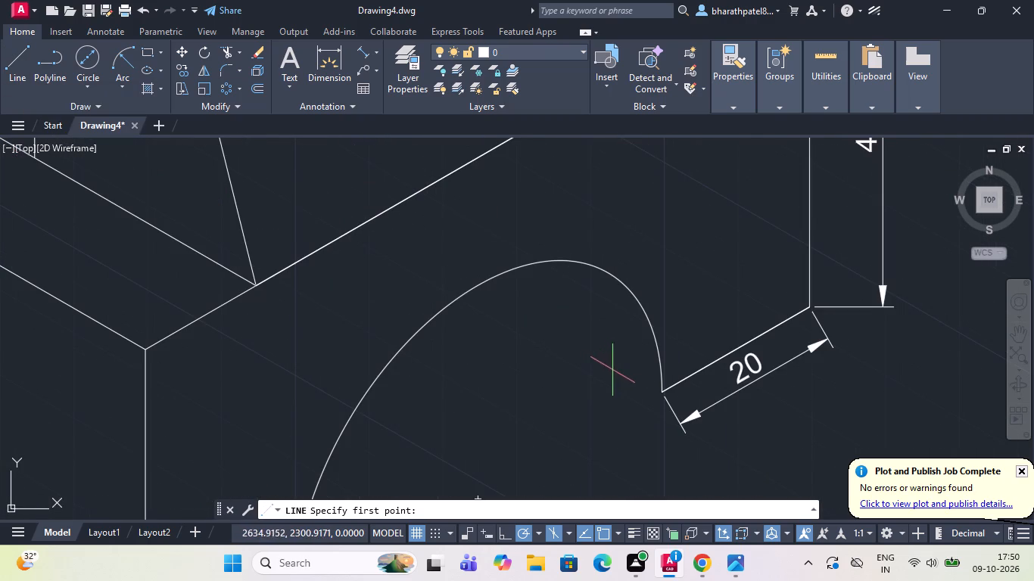
{"action": "left_click", "coordinate": [667, 392]}
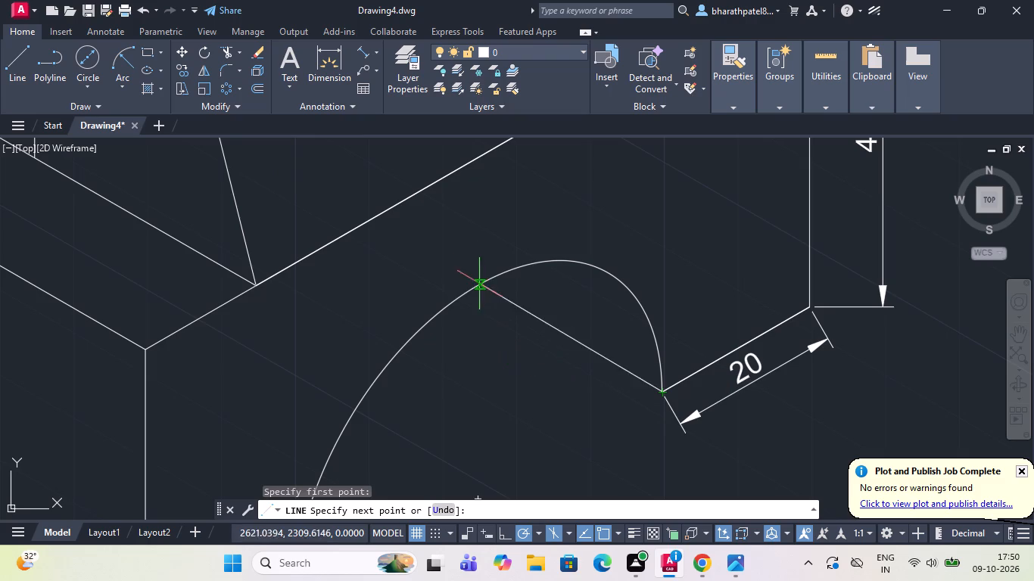
{"action": "left_click", "coordinate": [432, 263]}
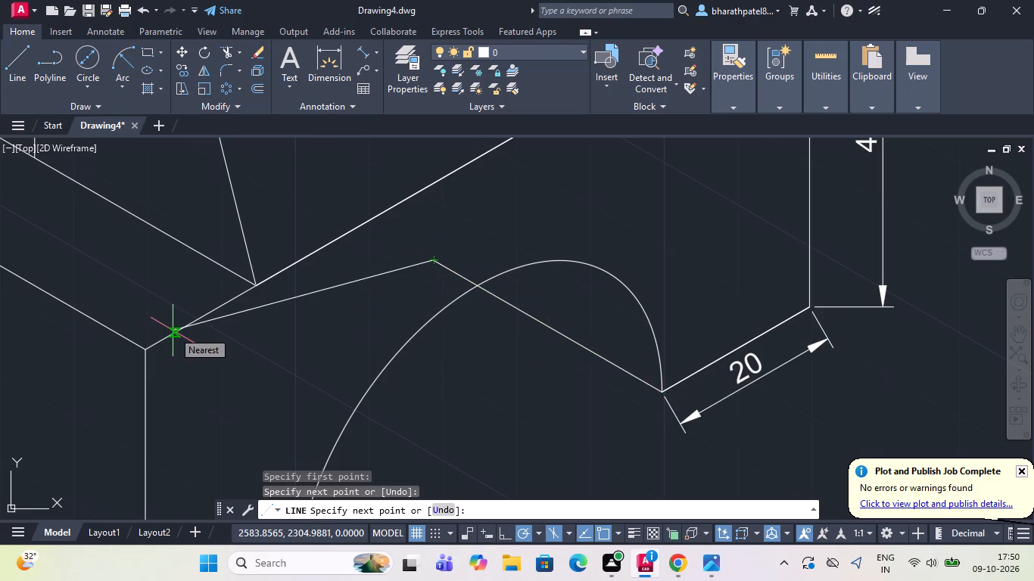
{"action": "key", "text": "Escape"}
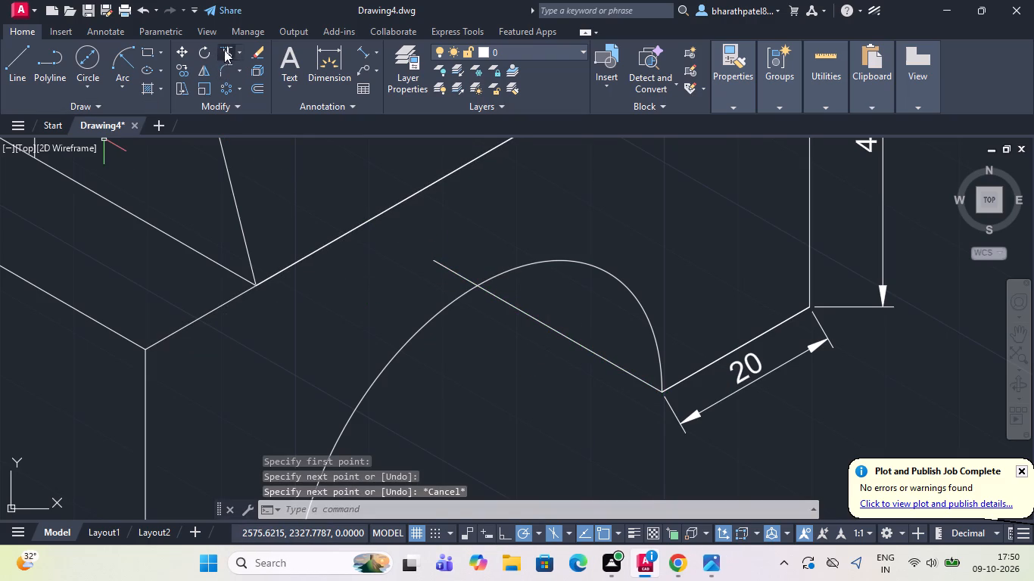
Trim the new 150° line where it extends beyond the arch curve.
{"action": "left_click", "coordinate": [227, 50]}
{"action": "left_click_drag", "start_coordinate": [513, 236], "coordinate": [391, 297]}
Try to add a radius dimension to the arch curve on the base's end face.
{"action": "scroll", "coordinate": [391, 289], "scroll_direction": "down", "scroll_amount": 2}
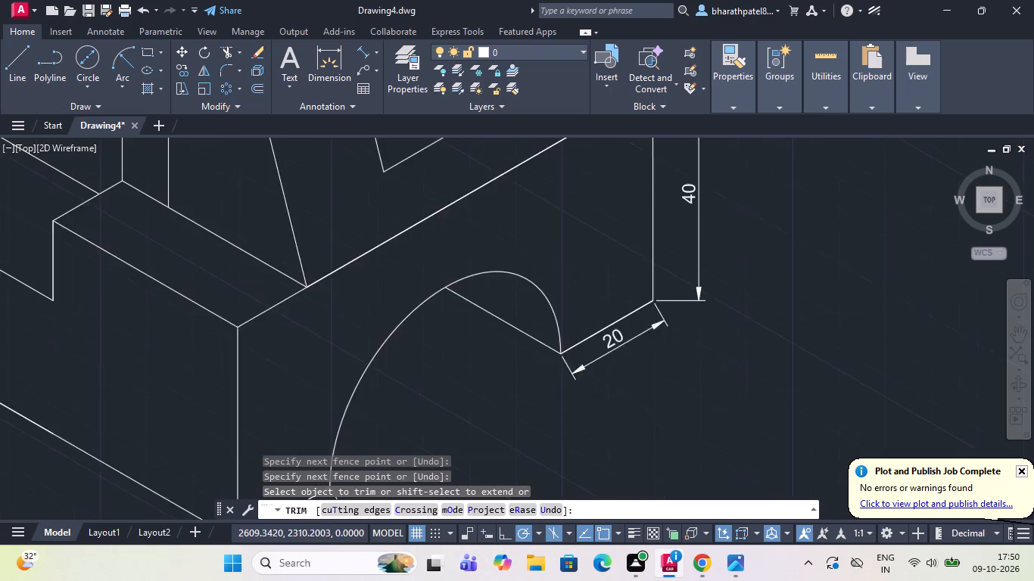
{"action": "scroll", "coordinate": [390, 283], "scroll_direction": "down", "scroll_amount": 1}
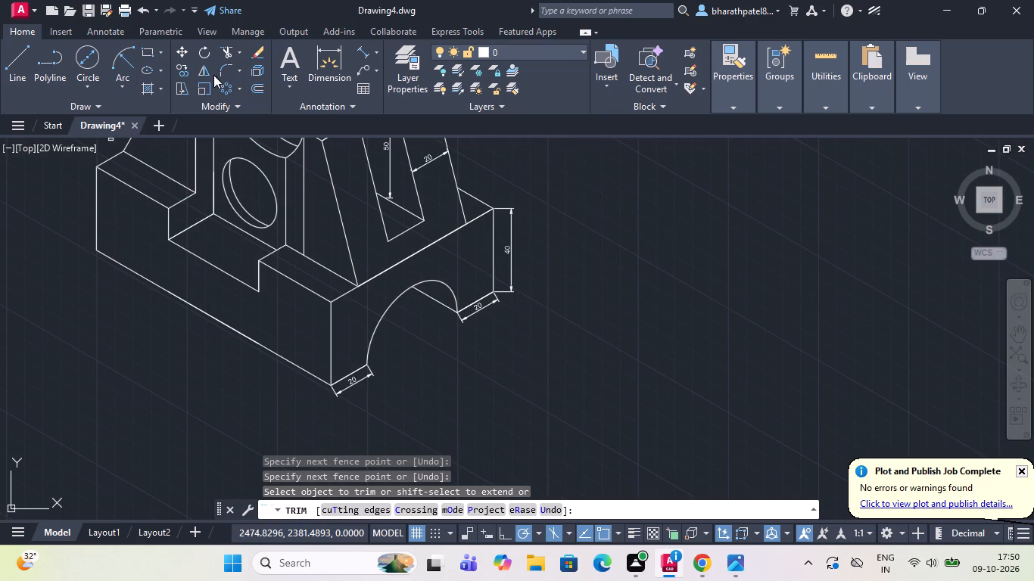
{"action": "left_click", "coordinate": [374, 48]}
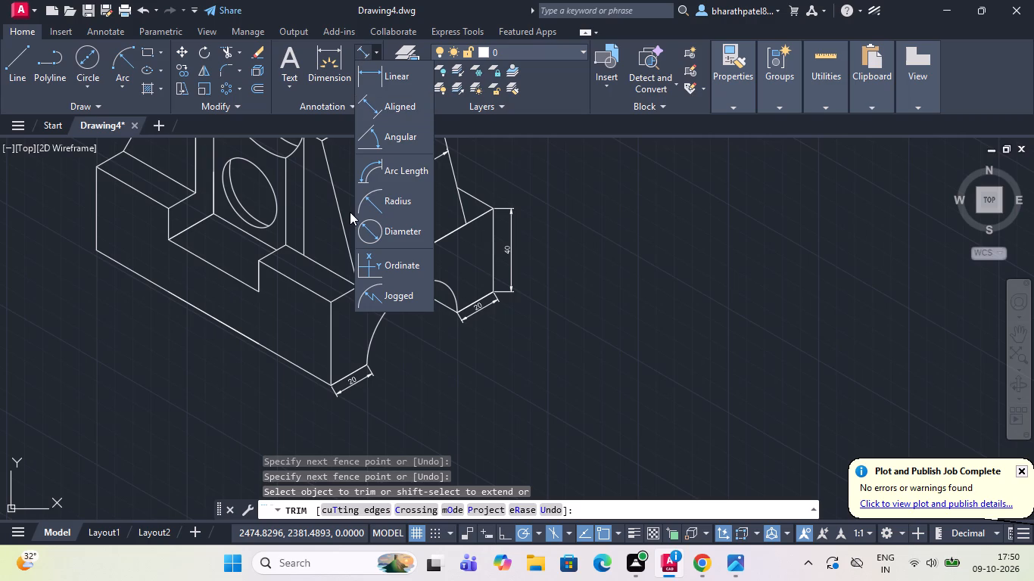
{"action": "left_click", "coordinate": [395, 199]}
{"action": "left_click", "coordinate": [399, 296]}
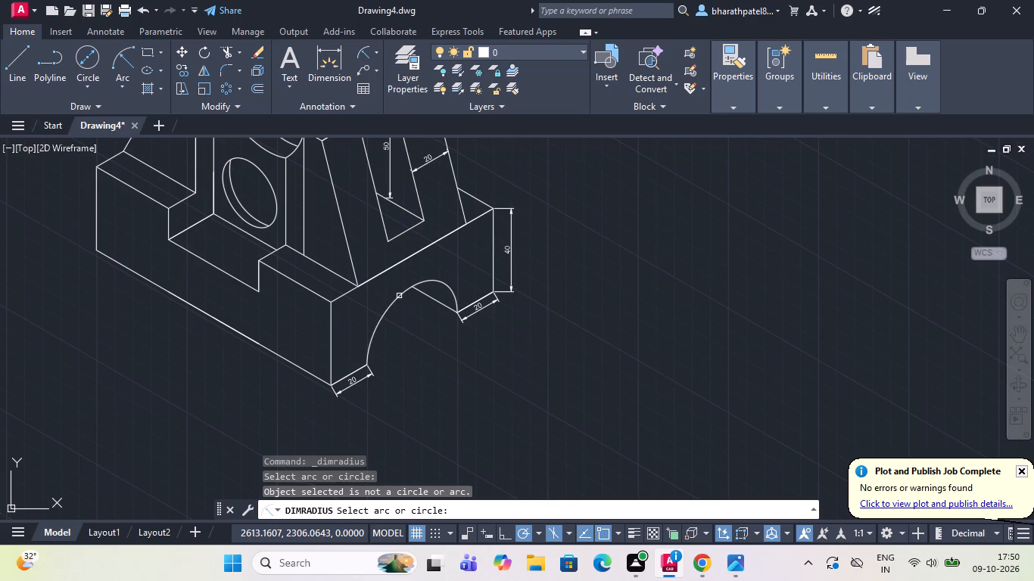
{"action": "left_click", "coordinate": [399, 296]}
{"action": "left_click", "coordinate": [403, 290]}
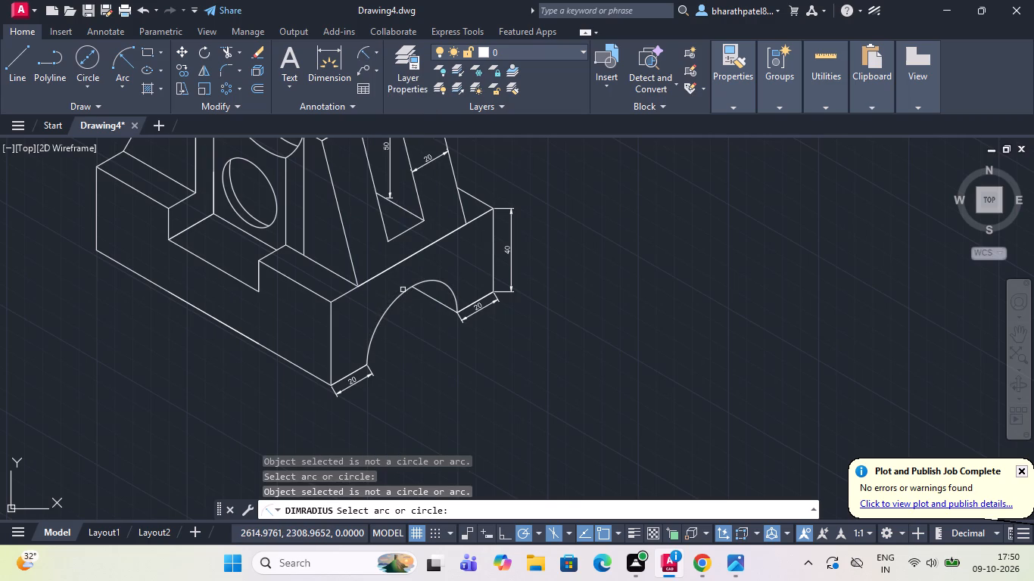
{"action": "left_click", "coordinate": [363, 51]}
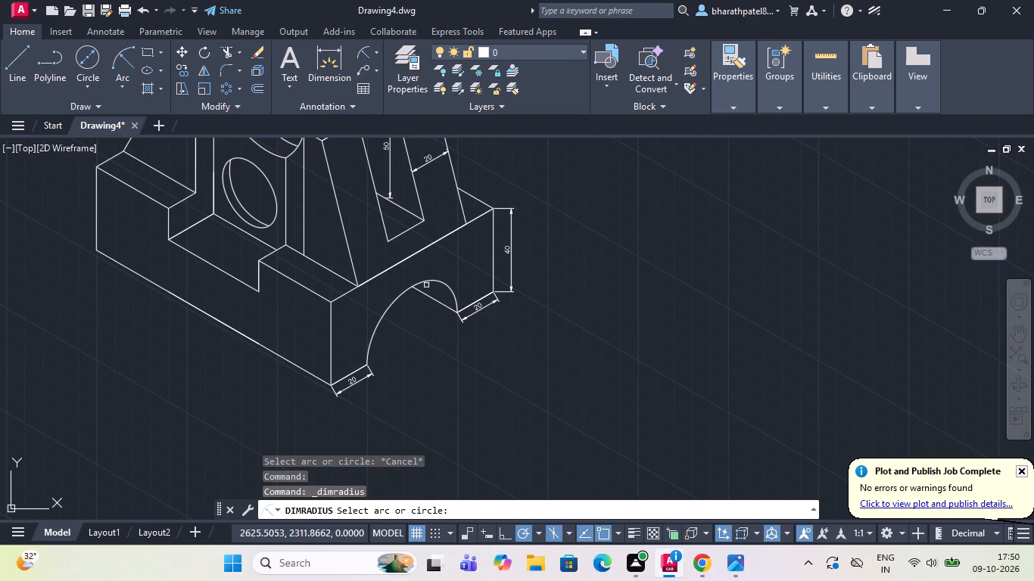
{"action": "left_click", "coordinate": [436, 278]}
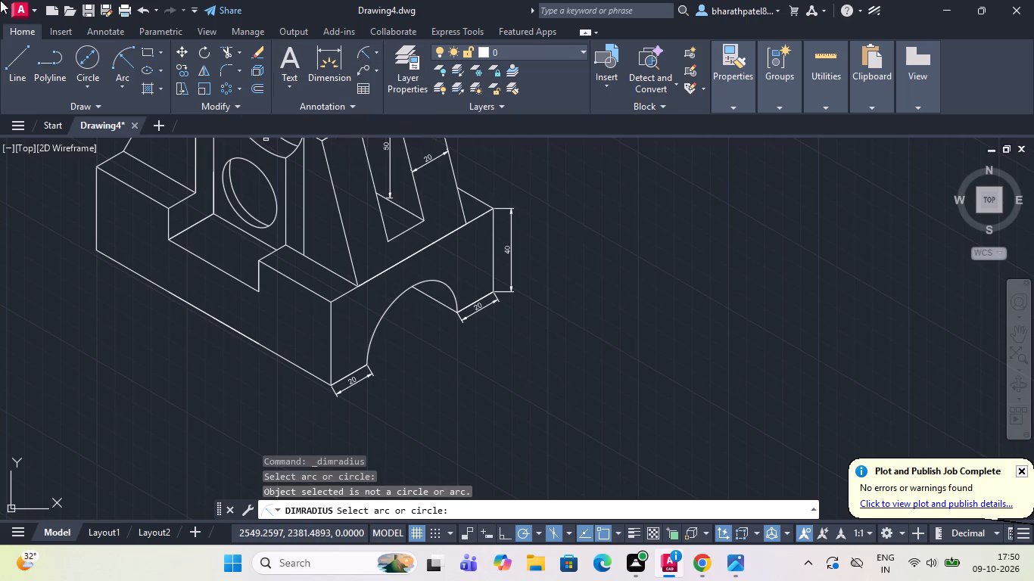
Draw a straight line joining the two bottom ends of the arch.
{"action": "left_click", "coordinate": [10, 66]}
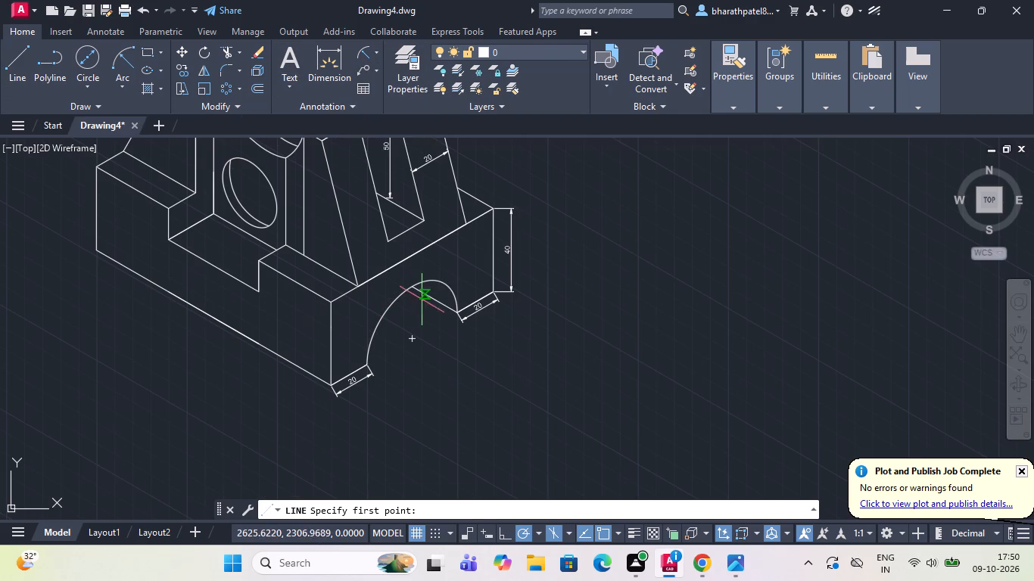
{"action": "scroll", "coordinate": [423, 298], "scroll_direction": "up", "scroll_amount": 2}
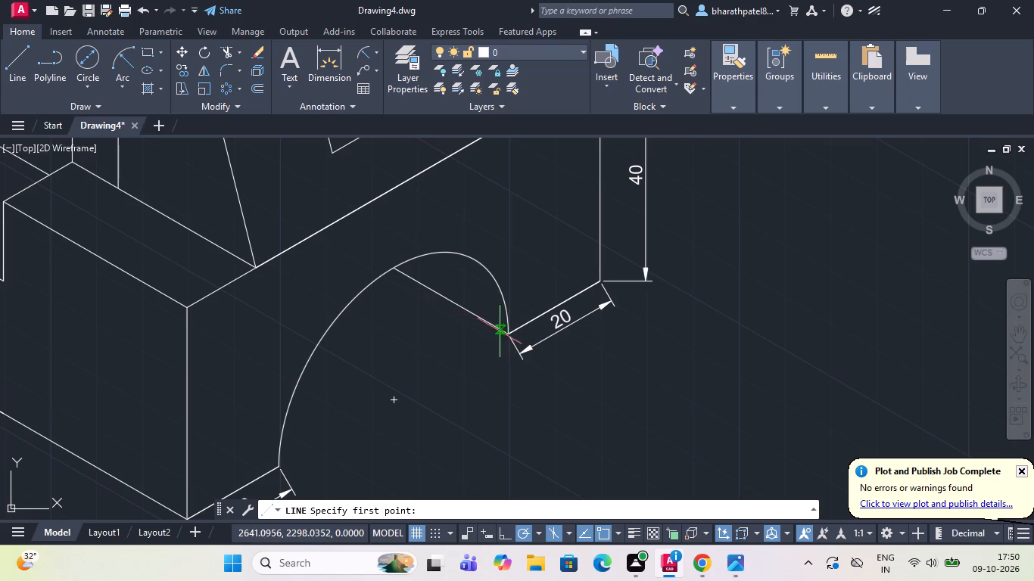
{"action": "left_click", "coordinate": [506, 333]}
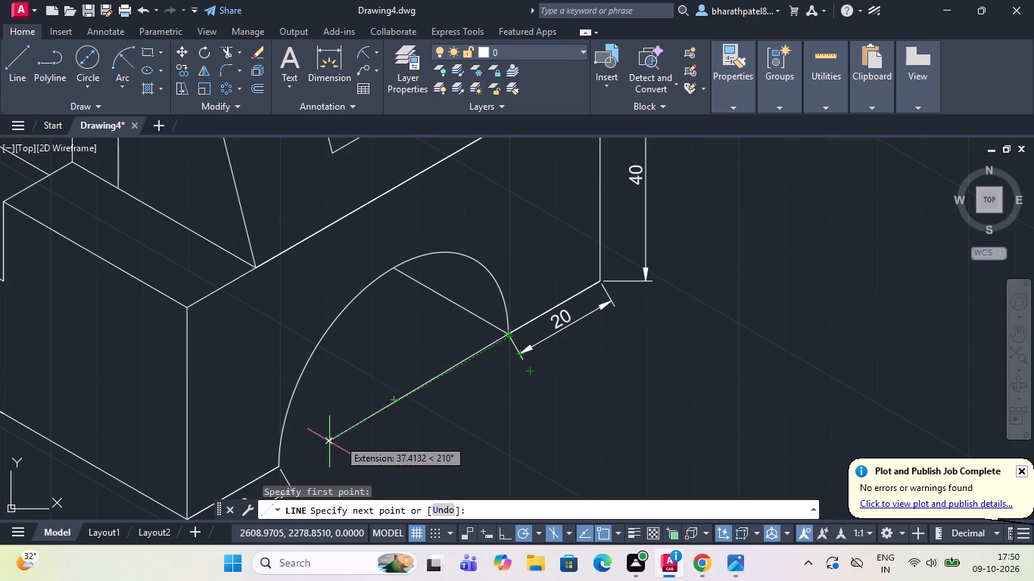
{"action": "left_click", "coordinate": [281, 465]}
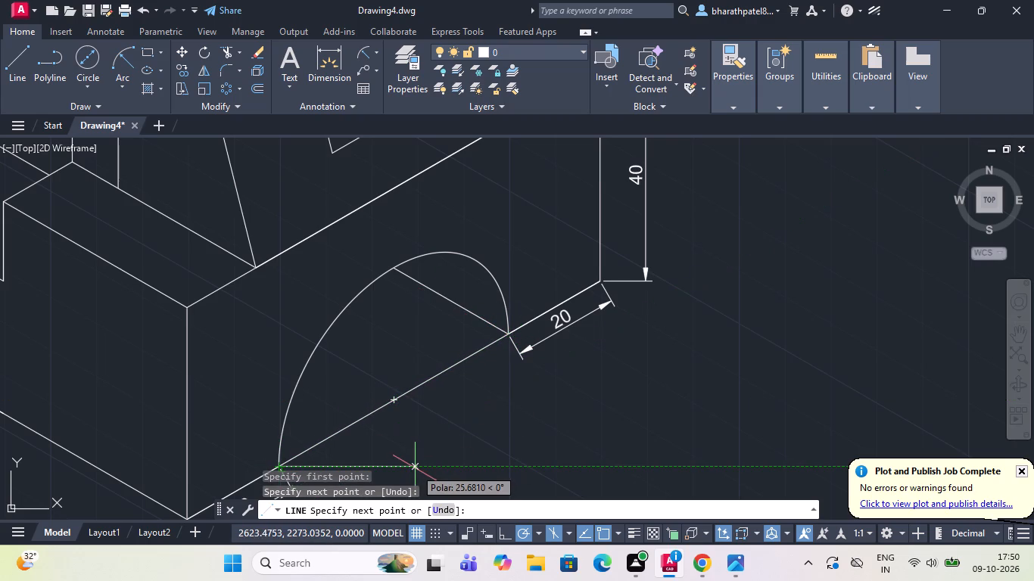
{"action": "key", "text": "Escape"}
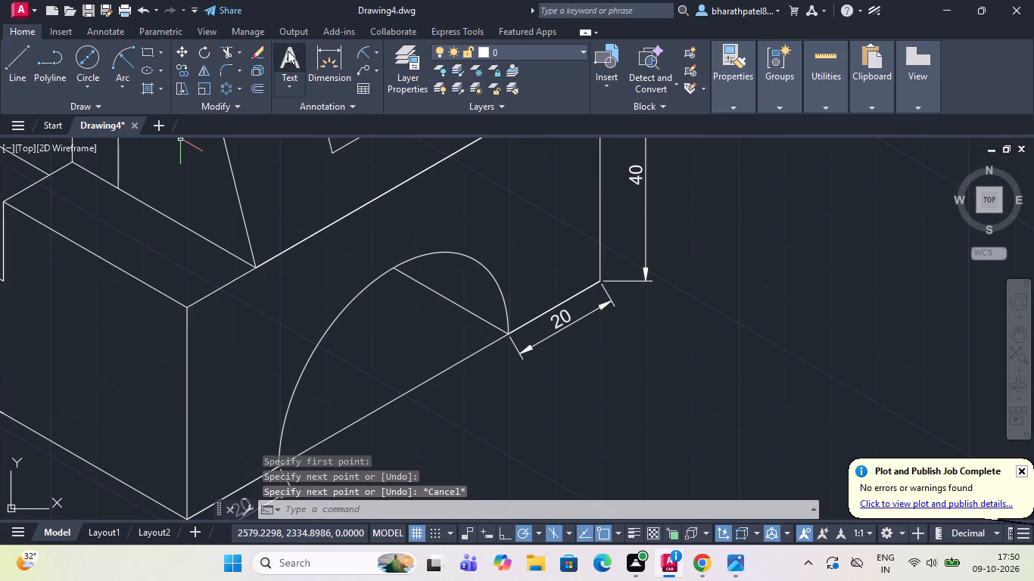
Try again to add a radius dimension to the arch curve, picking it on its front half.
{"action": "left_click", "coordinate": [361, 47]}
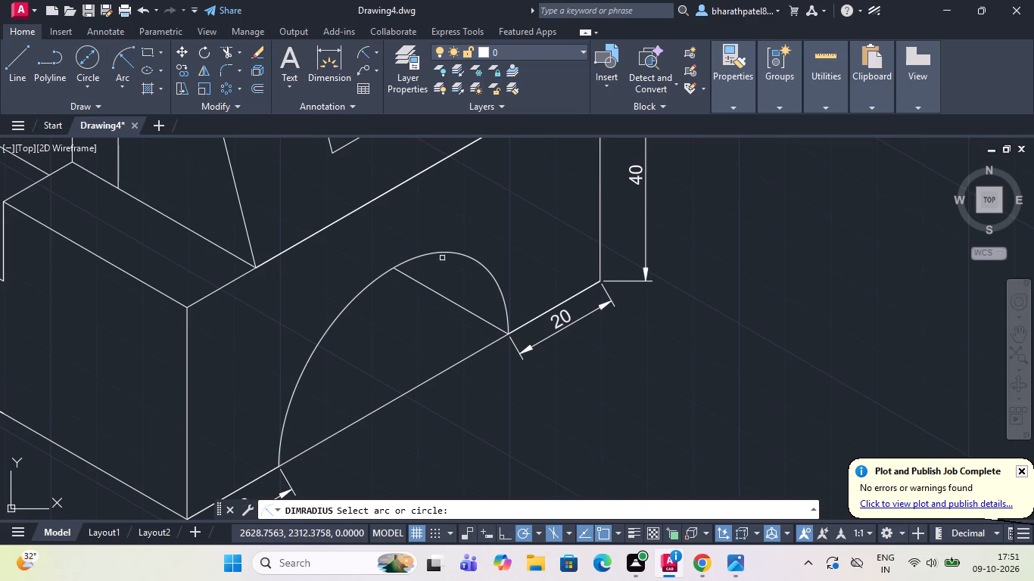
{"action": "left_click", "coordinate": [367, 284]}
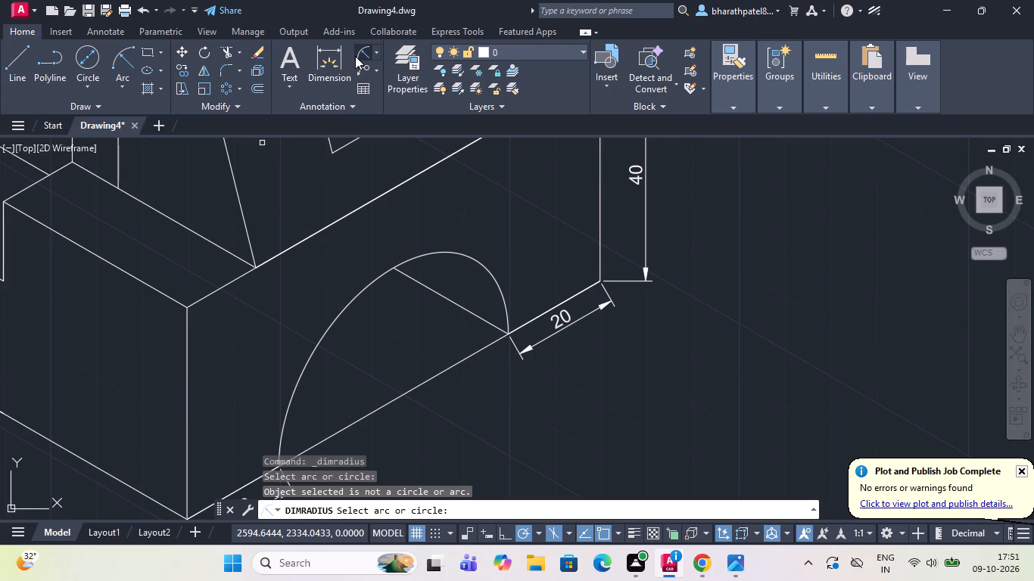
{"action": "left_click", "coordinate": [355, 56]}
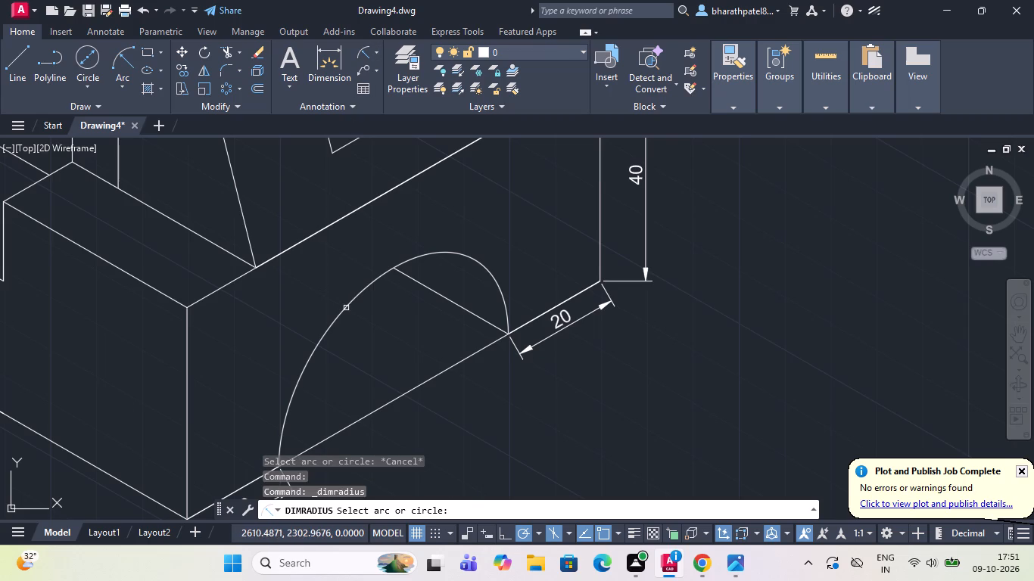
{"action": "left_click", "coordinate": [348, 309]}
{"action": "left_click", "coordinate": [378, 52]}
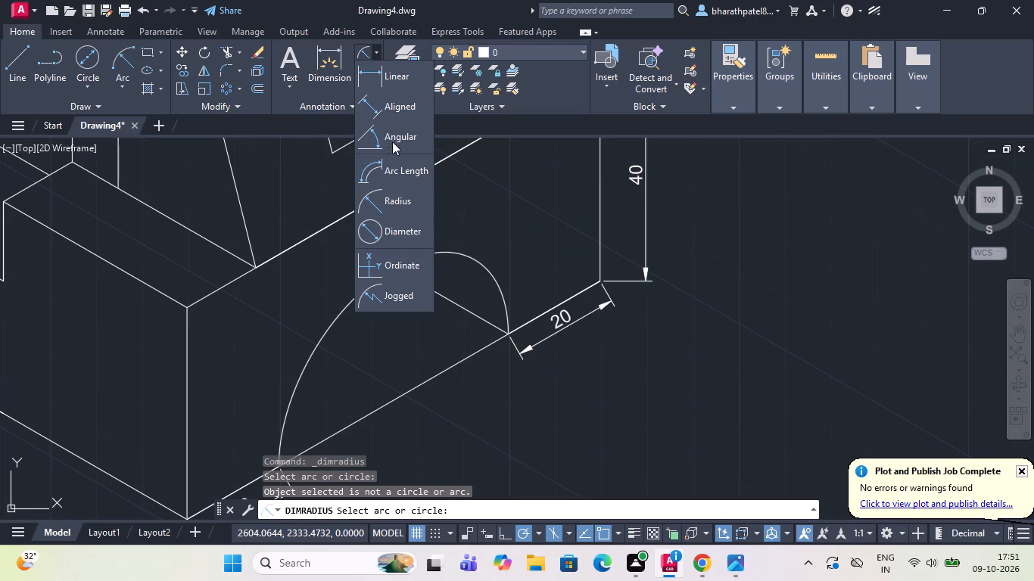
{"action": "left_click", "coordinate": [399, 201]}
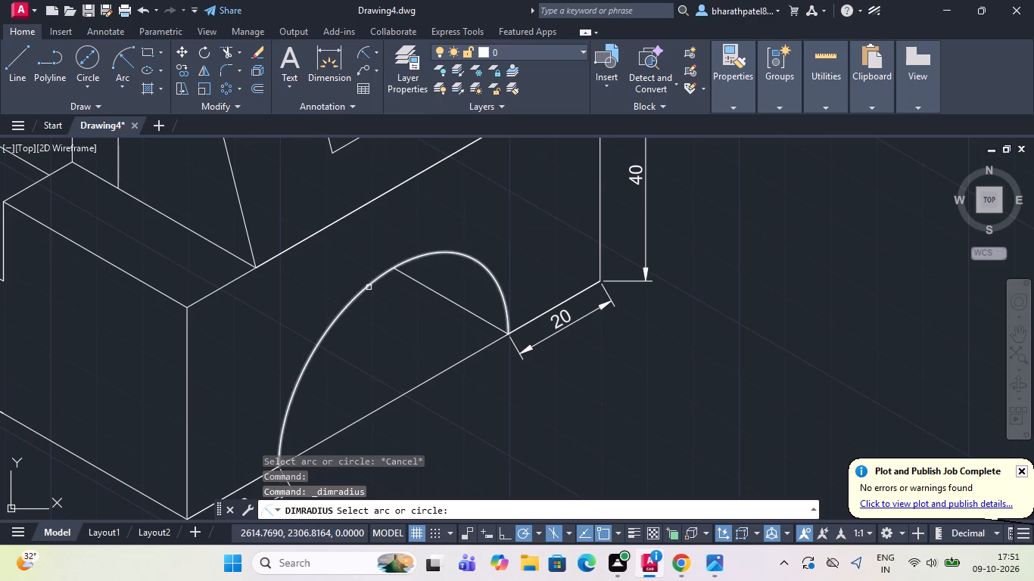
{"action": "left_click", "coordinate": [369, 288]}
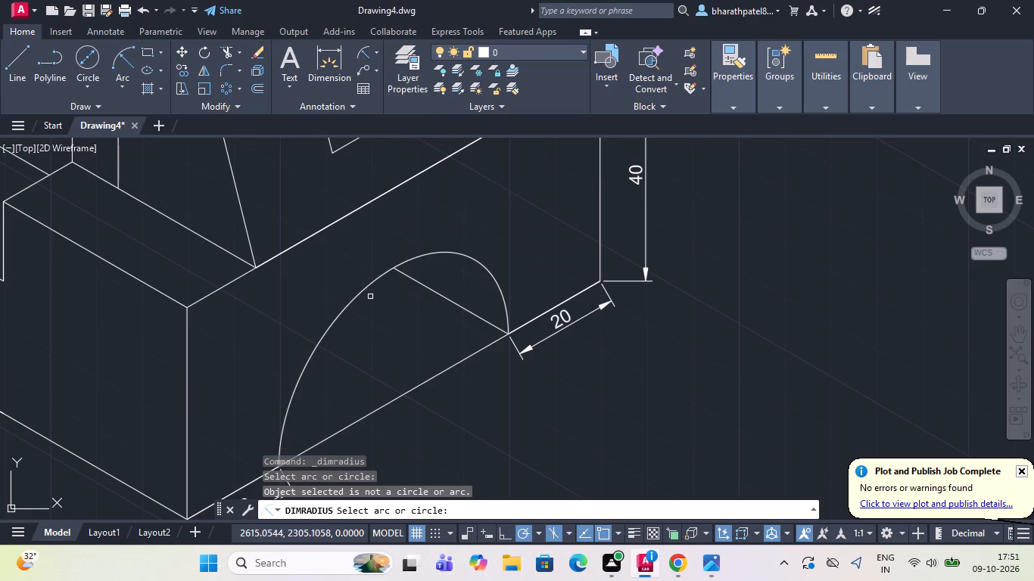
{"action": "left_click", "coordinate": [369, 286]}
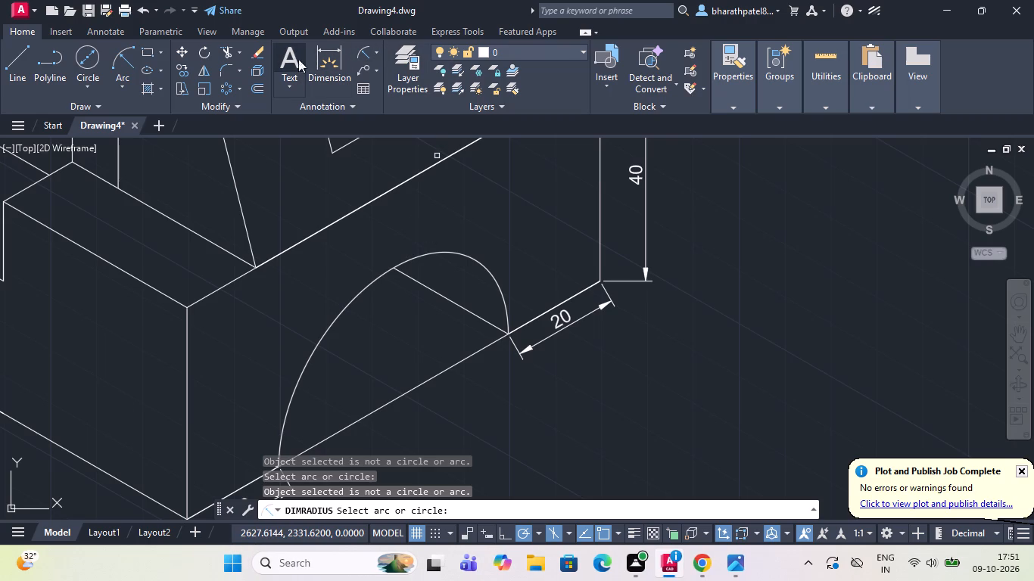
Add an aligned vertical dimension from the arch's bottom line midpoint to where the inner slanted line meets the curve.
{"action": "left_click", "coordinate": [374, 48]}
{"action": "left_click", "coordinate": [391, 98]}
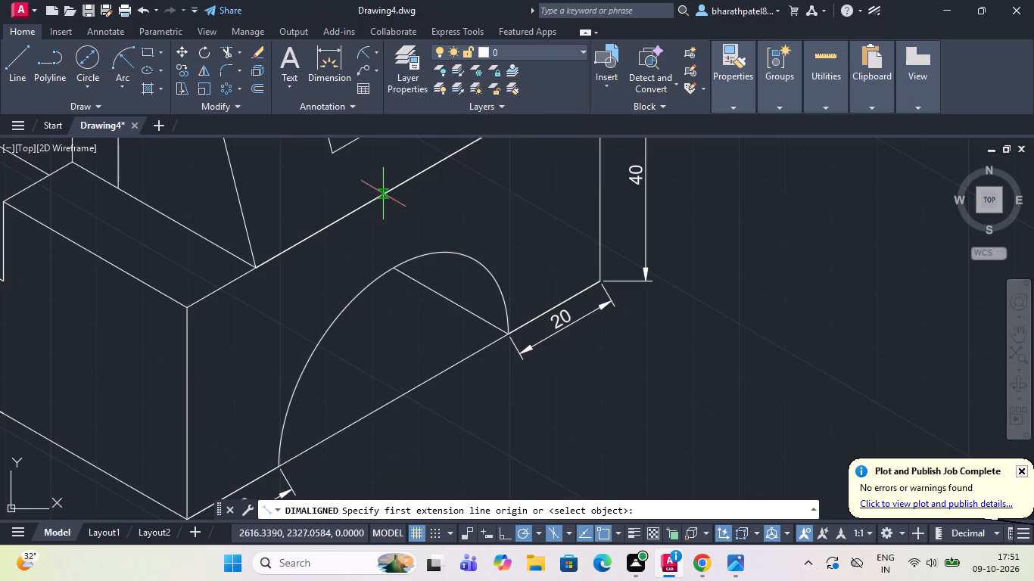
{"action": "left_click", "coordinate": [396, 397]}
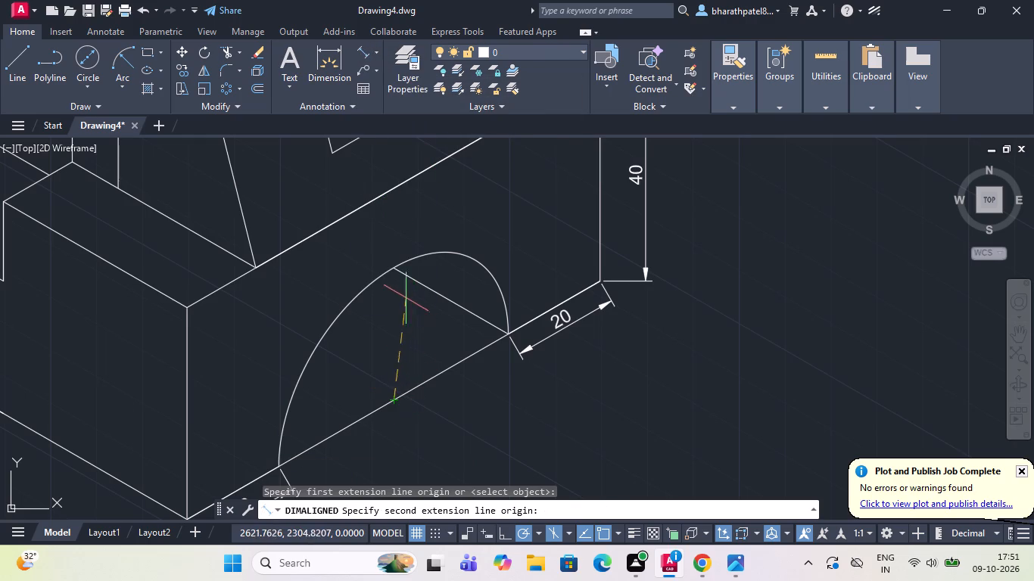
{"action": "scroll", "coordinate": [394, 268], "scroll_direction": "up", "scroll_amount": 4}
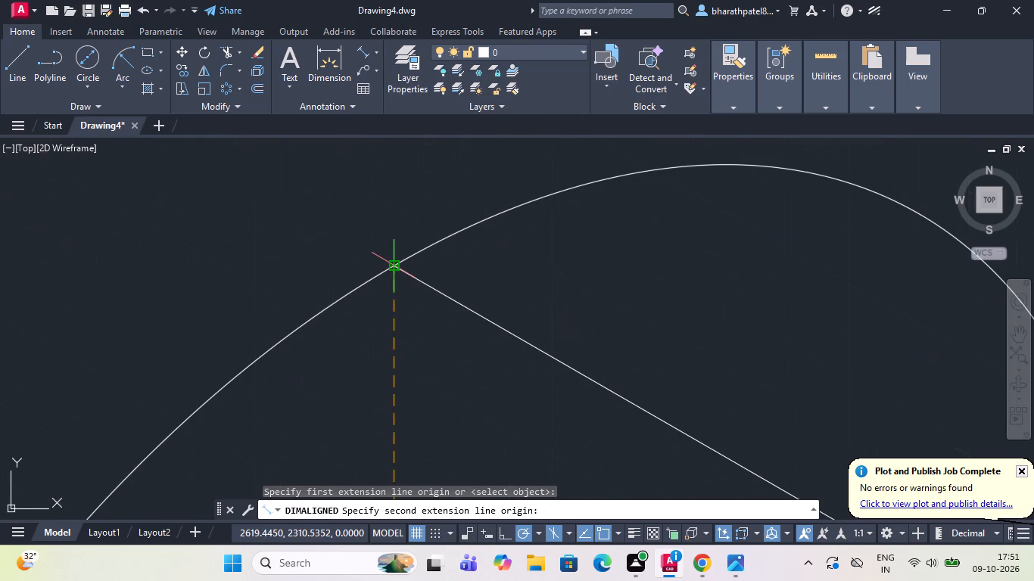
{"action": "left_click", "coordinate": [390, 267]}
{"action": "scroll", "coordinate": [391, 267], "scroll_direction": "down", "scroll_amount": 3}
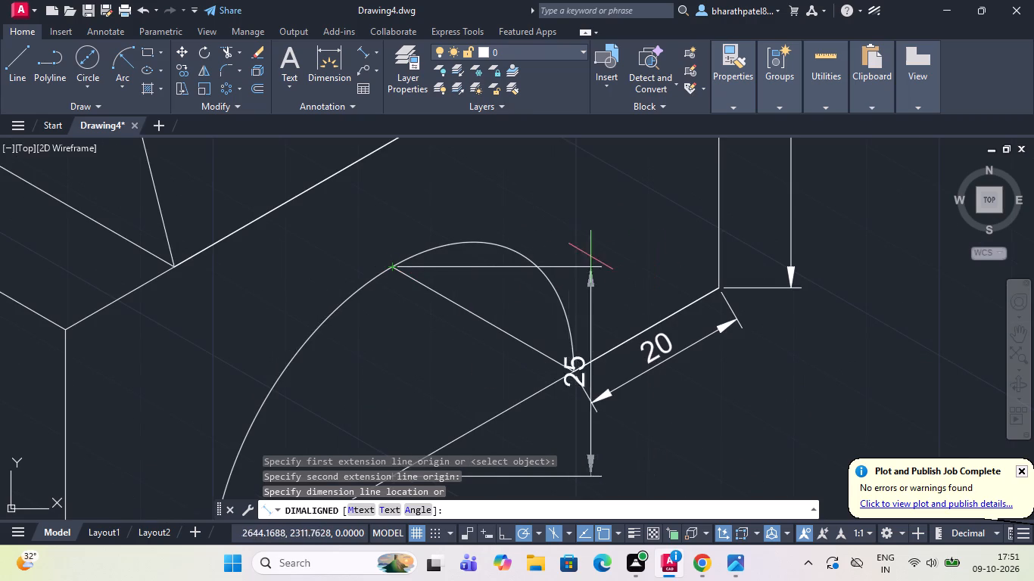
{"action": "scroll", "coordinate": [388, 250], "scroll_direction": "down", "scroll_amount": 2}
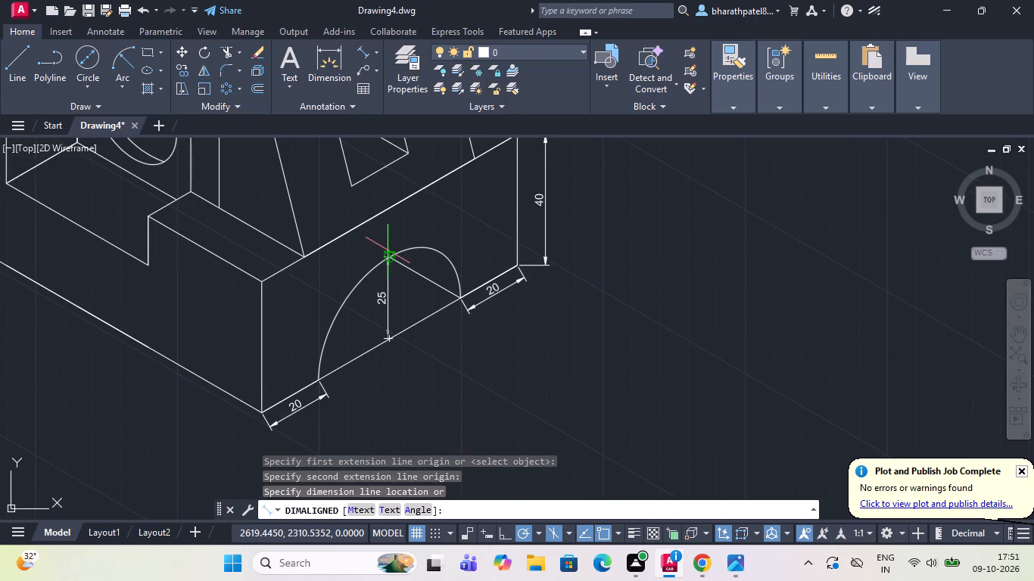
{"action": "left_click", "coordinate": [388, 250]}
Delete the straight line joining the arch's two bottom ends.
{"action": "scroll", "coordinate": [444, 212], "scroll_direction": "down", "scroll_amount": 1}
{"action": "scroll", "coordinate": [444, 212], "scroll_direction": "up", "scroll_amount": 1}
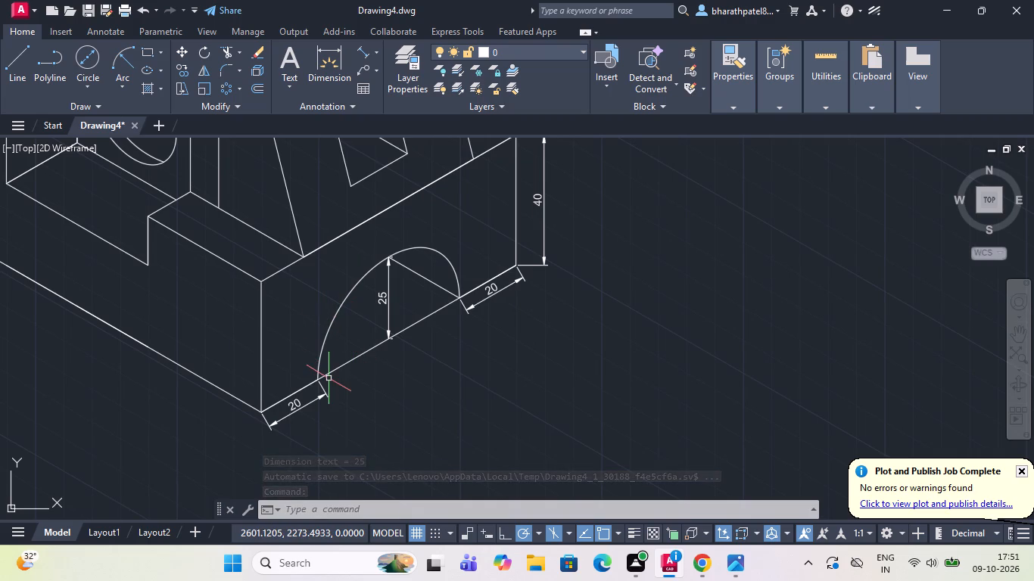
{"action": "scroll", "coordinate": [329, 378], "scroll_direction": "down", "scroll_amount": 2}
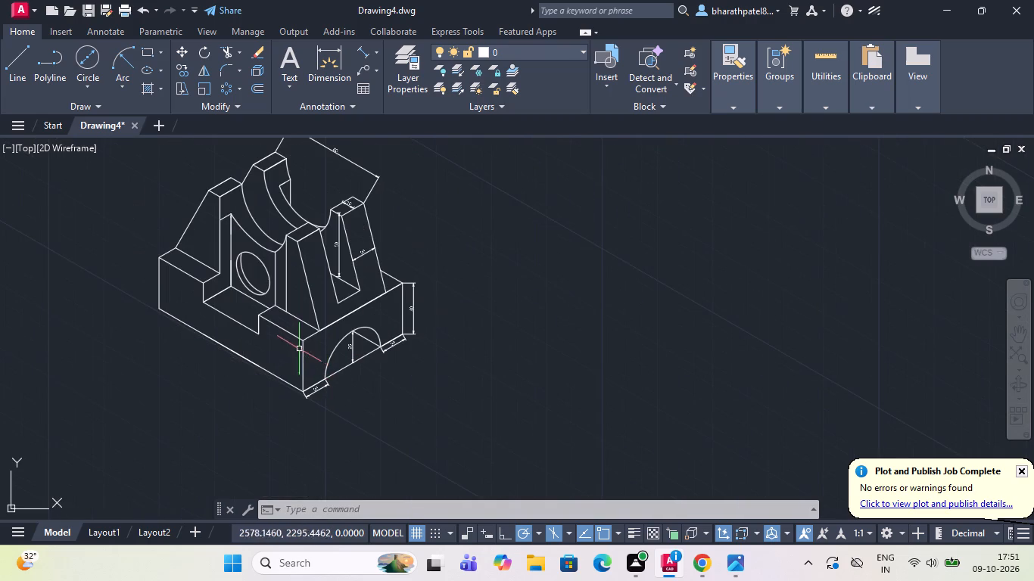
{"action": "scroll", "coordinate": [296, 347], "scroll_direction": "up", "scroll_amount": 2}
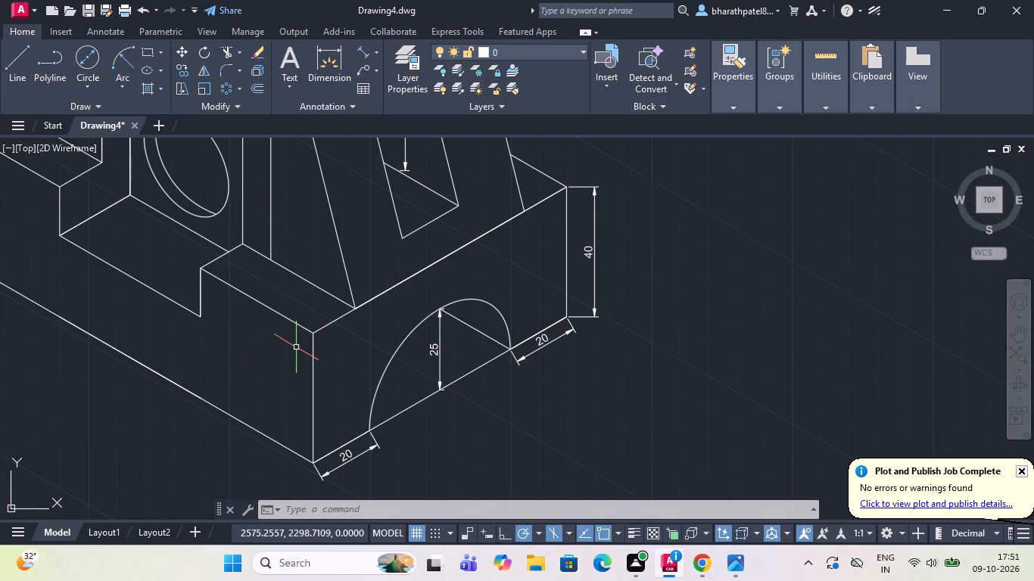
{"action": "left_click", "coordinate": [395, 415]}
{"action": "key", "text": "Delete"}
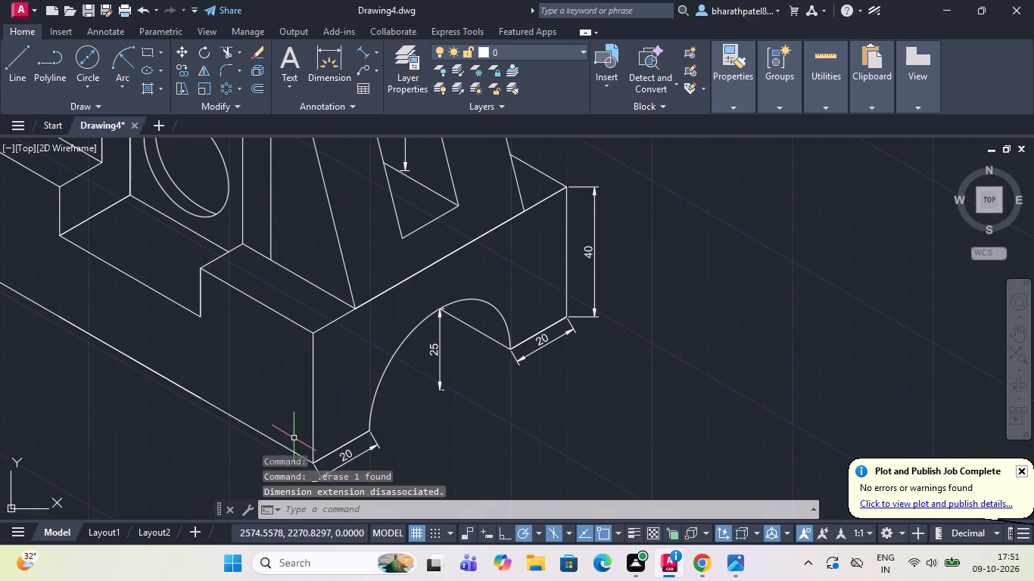
Add an aligned dimension along the base's long bottom edge, placing it just outside the edge.
{"action": "scroll", "coordinate": [408, 315], "scroll_direction": "down", "scroll_amount": 2}
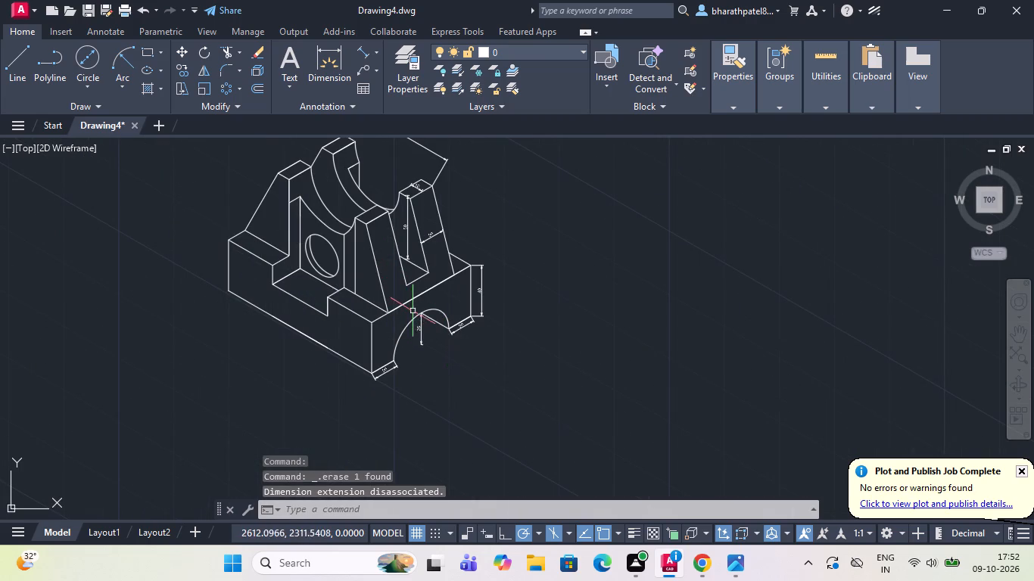
{"action": "scroll", "coordinate": [413, 310], "scroll_direction": "up", "scroll_amount": 2}
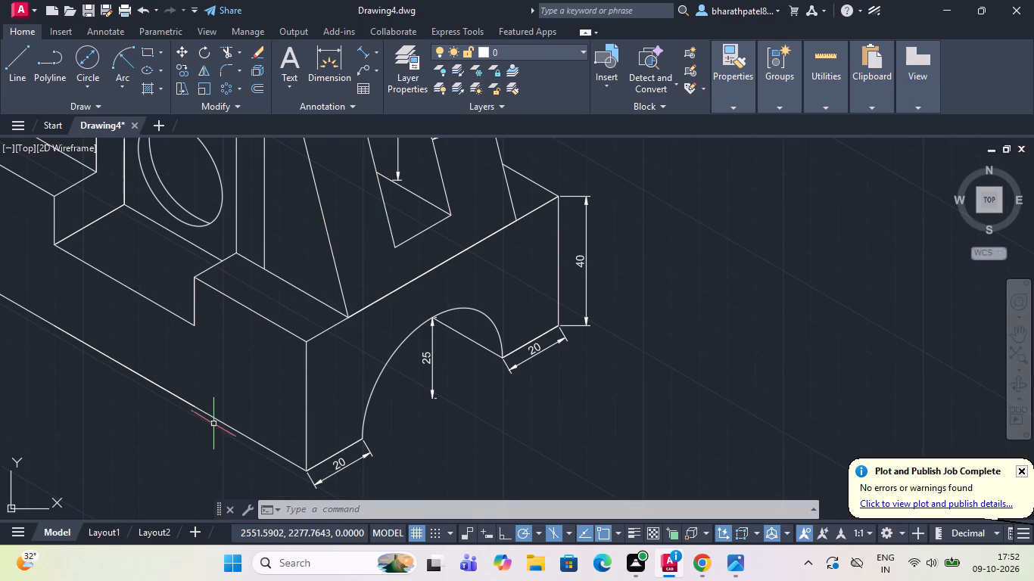
{"action": "scroll", "coordinate": [217, 412], "scroll_direction": "down", "scroll_amount": 1}
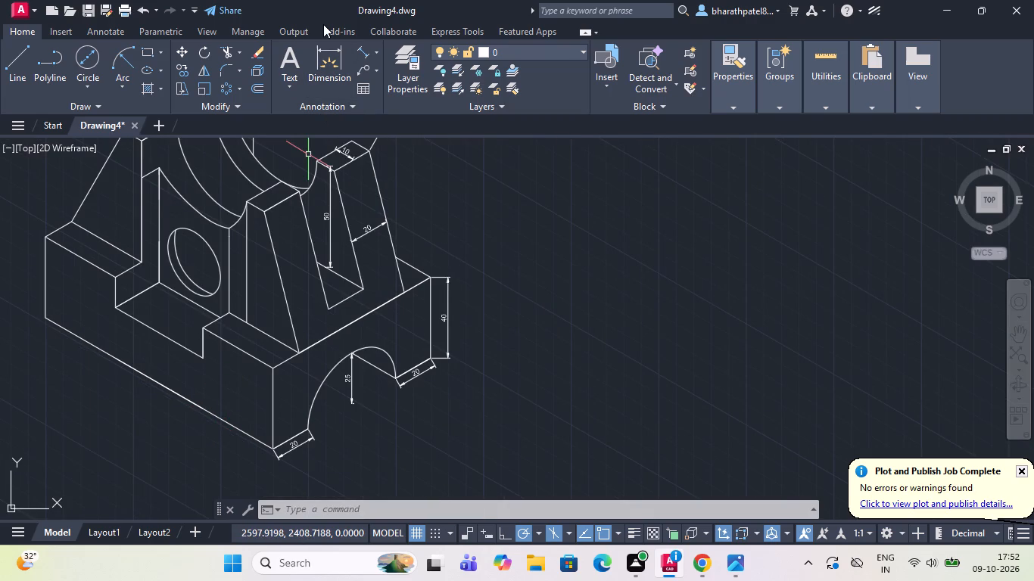
{"action": "scroll", "coordinate": [467, 192], "scroll_direction": "down", "scroll_amount": 3}
{"action": "scroll", "coordinate": [381, 188], "scroll_direction": "up", "scroll_amount": 1}
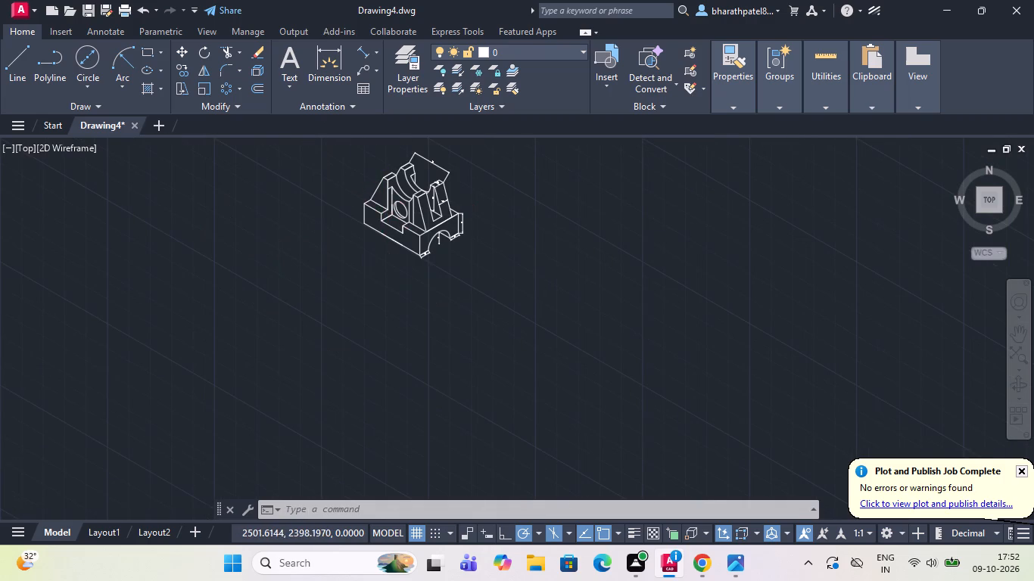
{"action": "scroll", "coordinate": [381, 188], "scroll_direction": "up", "scroll_amount": 1}
{"action": "scroll", "coordinate": [326, 244], "scroll_direction": "down", "scroll_amount": 2}
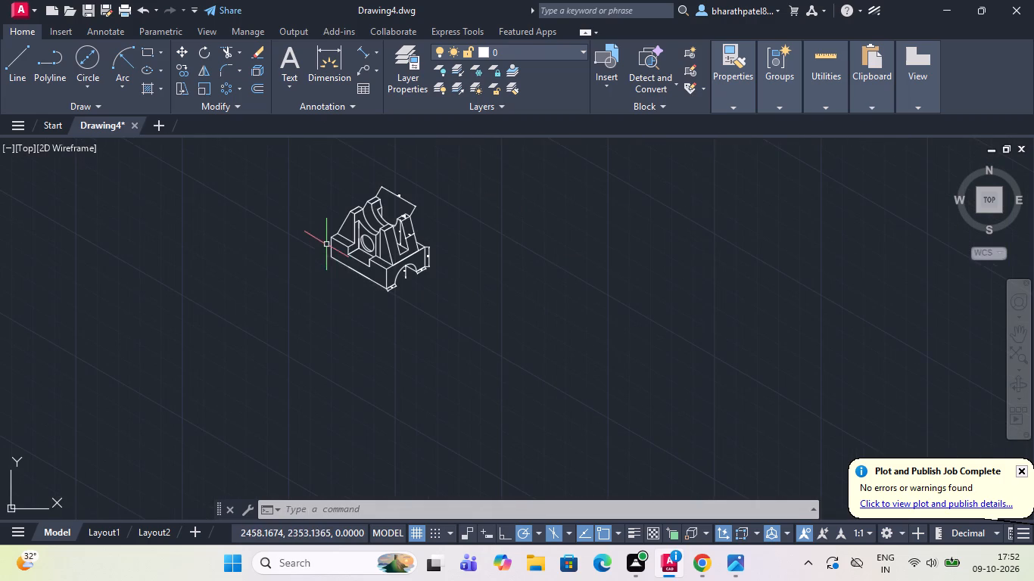
{"action": "scroll", "coordinate": [365, 283], "scroll_direction": "up", "scroll_amount": 2}
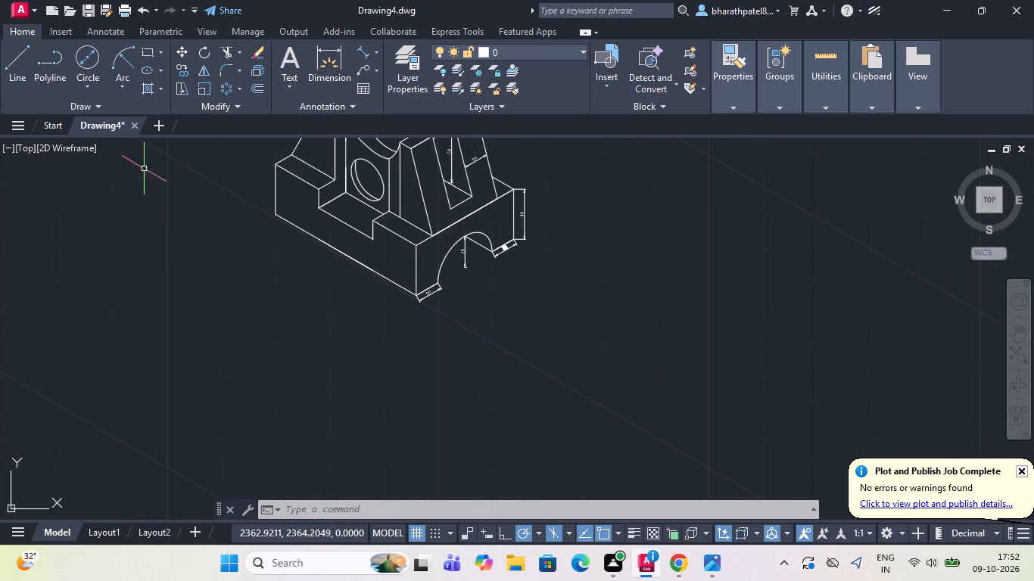
{"action": "left_click", "coordinate": [361, 51]}
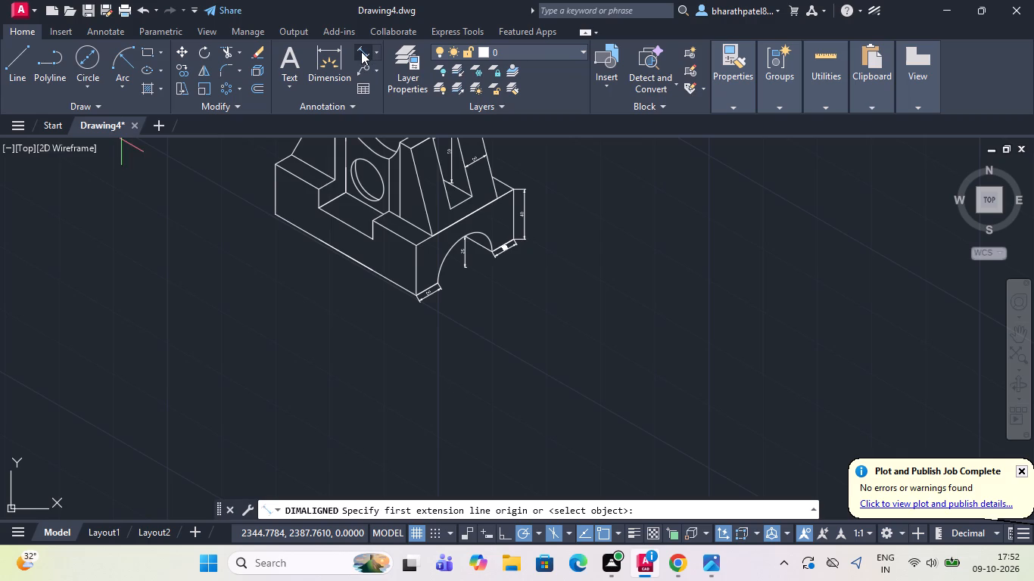
{"action": "left_click", "coordinate": [276, 217]}
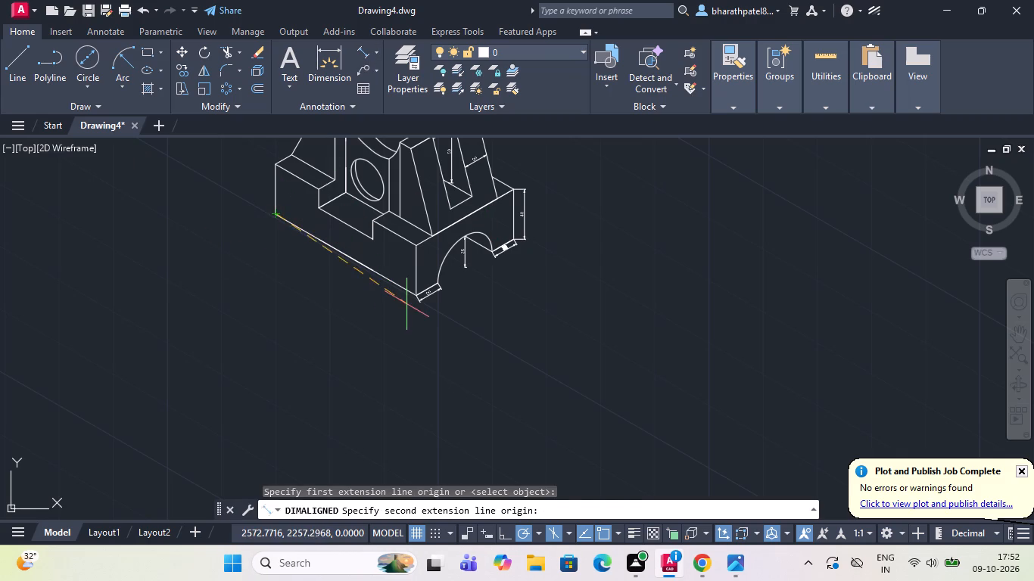
{"action": "scroll", "coordinate": [400, 279], "scroll_direction": "up", "scroll_amount": 2}
{"action": "scroll", "coordinate": [397, 279], "scroll_direction": "down", "scroll_amount": 1}
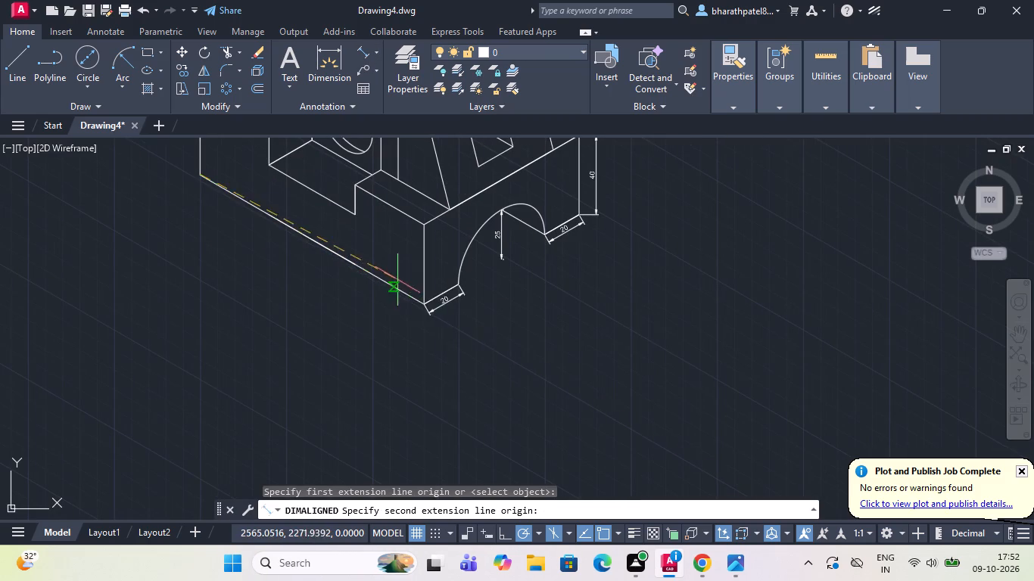
{"action": "scroll", "coordinate": [422, 305], "scroll_direction": "up", "scroll_amount": 3}
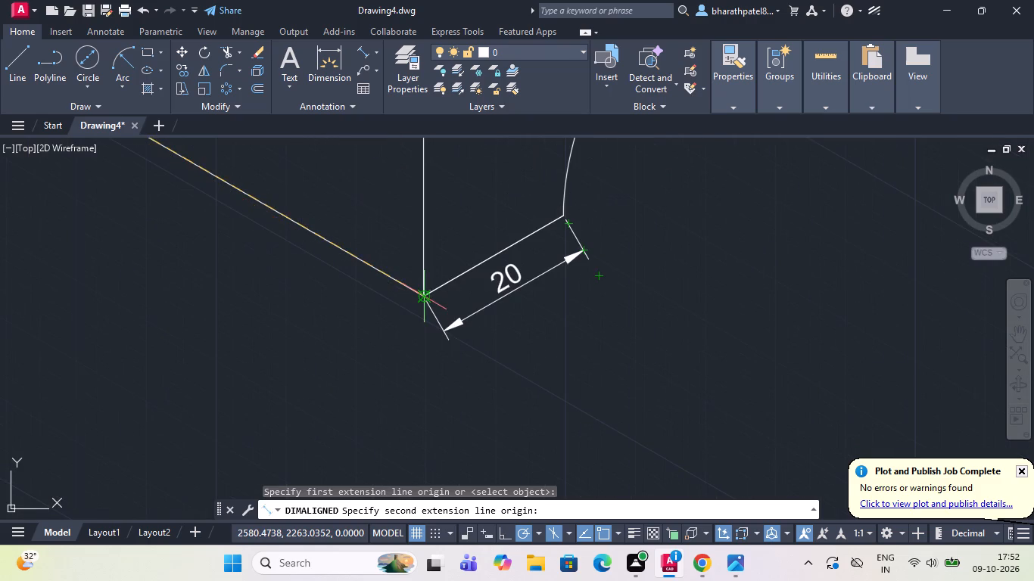
{"action": "left_click", "coordinate": [421, 299]}
{"action": "scroll", "coordinate": [394, 346], "scroll_direction": "down", "scroll_amount": 2}
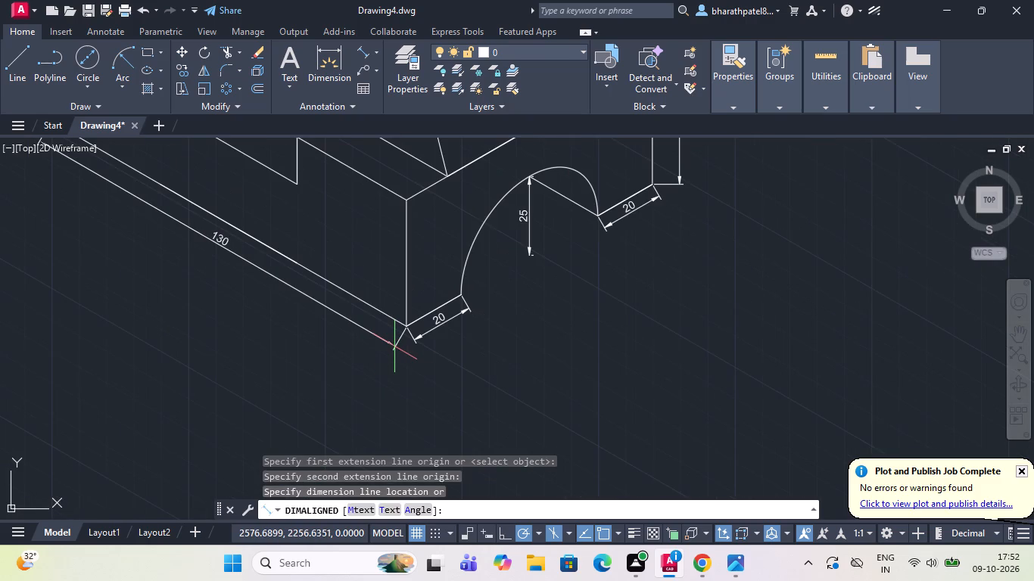
{"action": "left_click", "coordinate": [390, 355]}
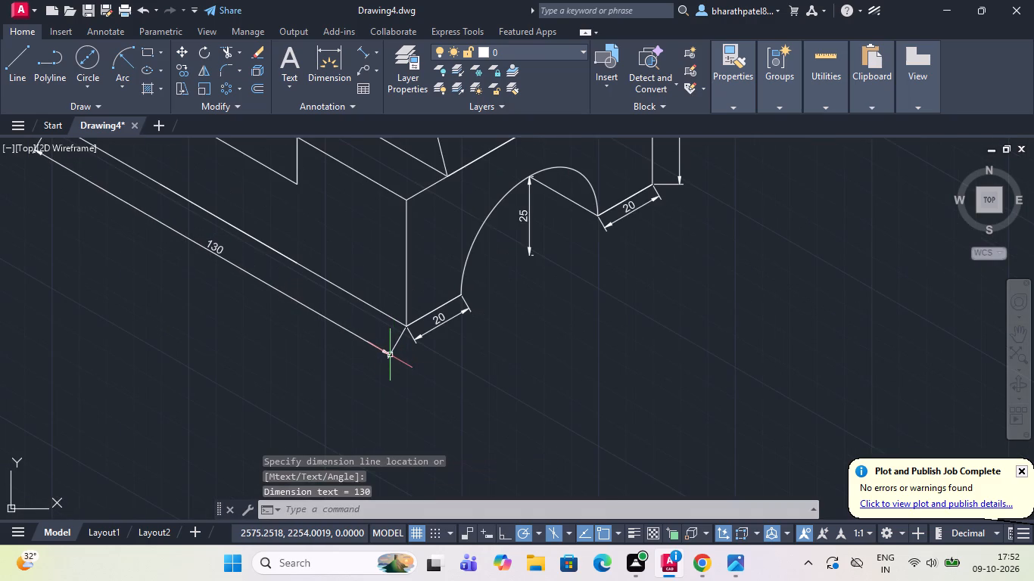
Dimension the long front bottom edge of the notch in the base, placing the dimension just below that edge.
{"action": "scroll", "coordinate": [390, 355], "scroll_direction": "down", "scroll_amount": 1}
{"action": "scroll", "coordinate": [390, 355], "scroll_direction": "up", "scroll_amount": 1}
{"action": "scroll", "coordinate": [390, 355], "scroll_direction": "down", "scroll_amount": 1}
{"action": "scroll", "coordinate": [207, 214], "scroll_direction": "down", "scroll_amount": 2}
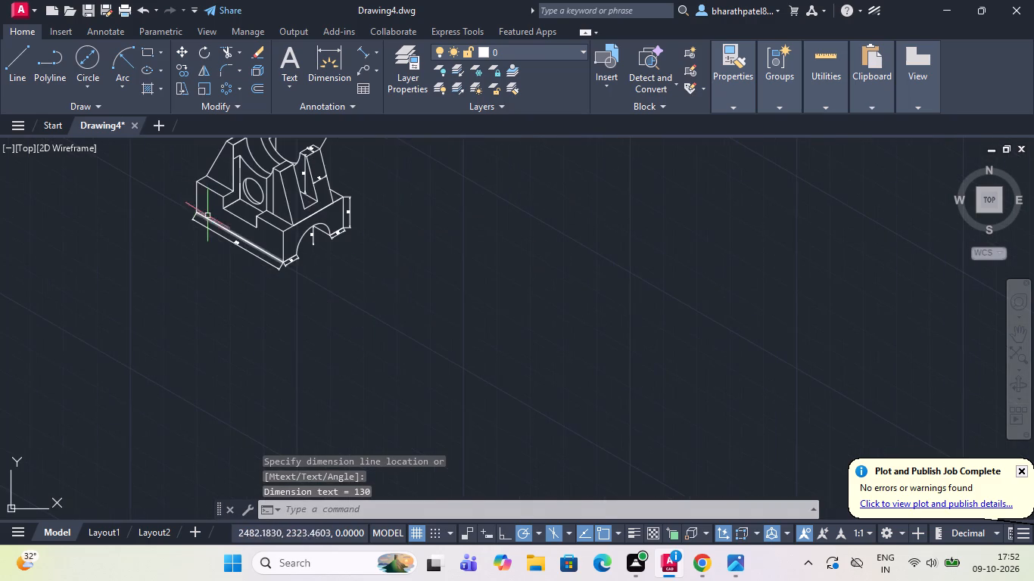
{"action": "left_click", "coordinate": [353, 49]}
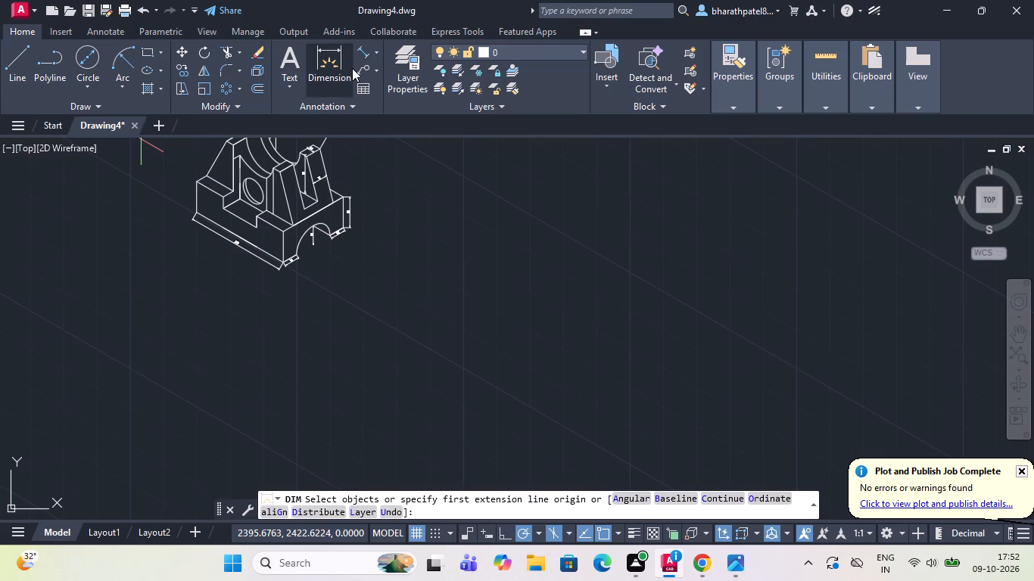
{"action": "scroll", "coordinate": [210, 212], "scroll_direction": "up", "scroll_amount": 3}
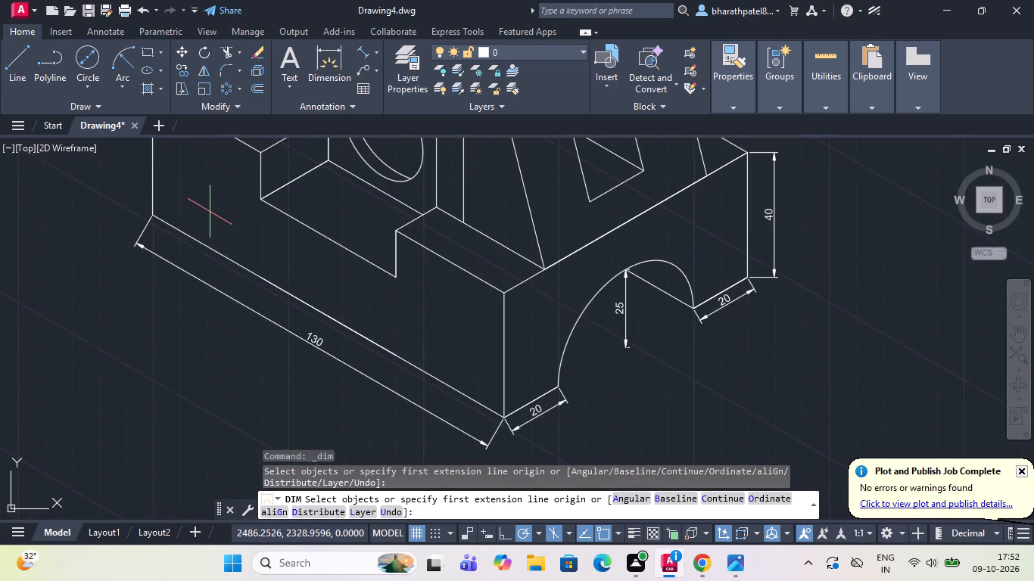
{"action": "left_click", "coordinate": [257, 202]}
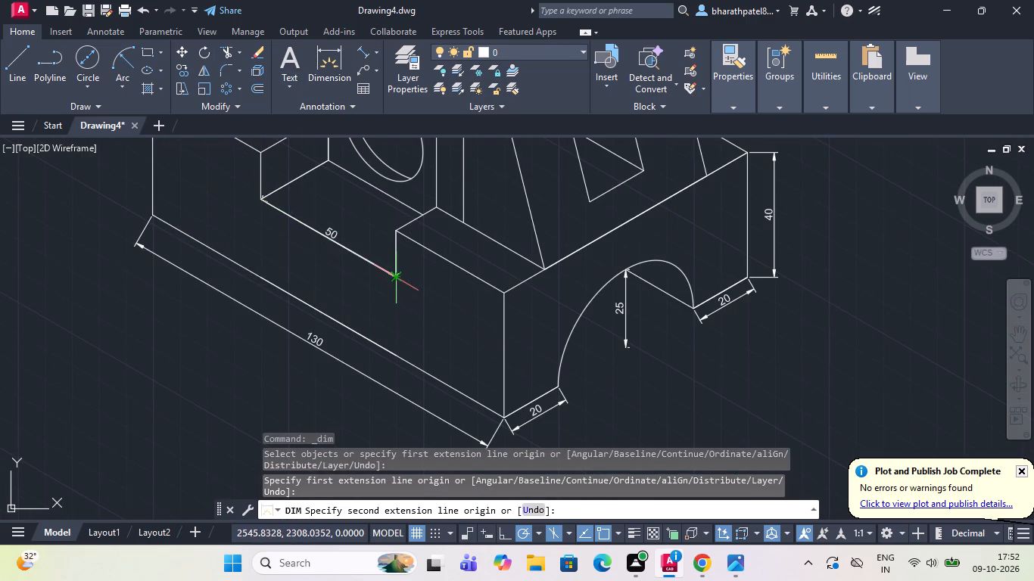
{"action": "left_click", "coordinate": [396, 280]}
{"action": "left_click", "coordinate": [382, 297]}
Add an aligned dimension to the notch floor's short side edge, from its front corner to the inner corner, placed over the floor.
{"action": "scroll", "coordinate": [382, 297], "scroll_direction": "down", "scroll_amount": 2}
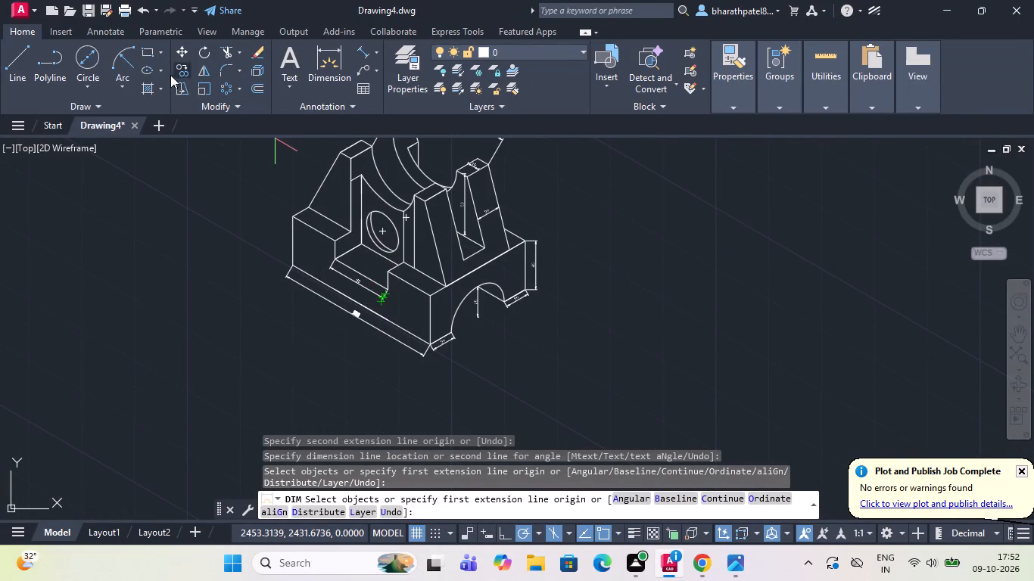
{"action": "left_click", "coordinate": [358, 47]}
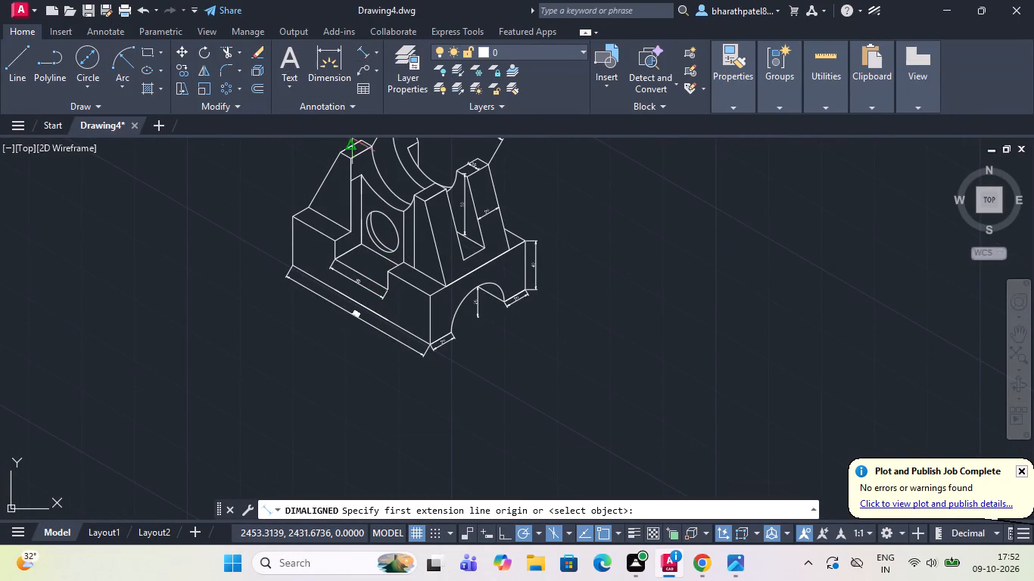
{"action": "scroll", "coordinate": [363, 265], "scroll_direction": "up", "scroll_amount": 2}
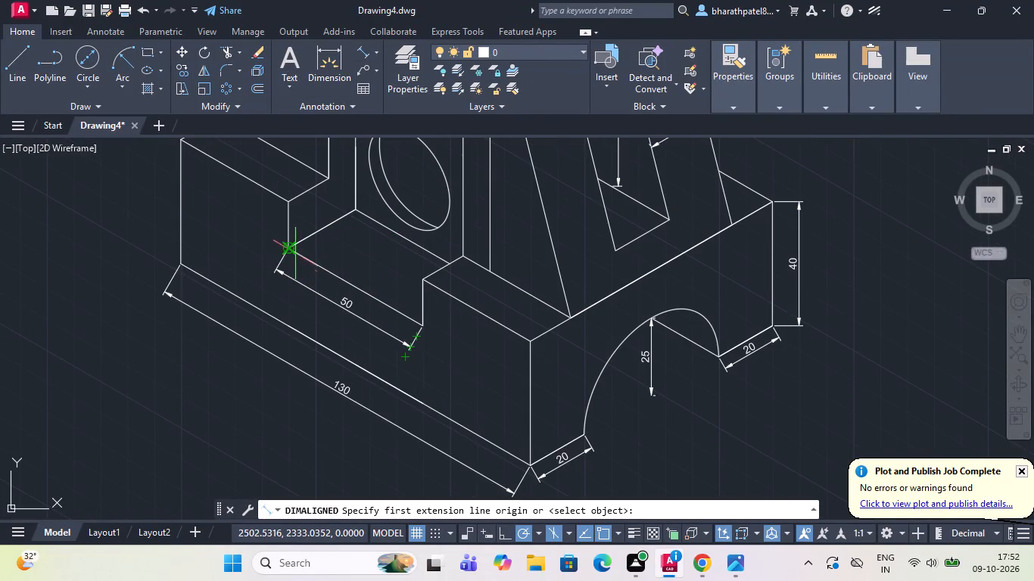
{"action": "scroll", "coordinate": [290, 253], "scroll_direction": "up", "scroll_amount": 2}
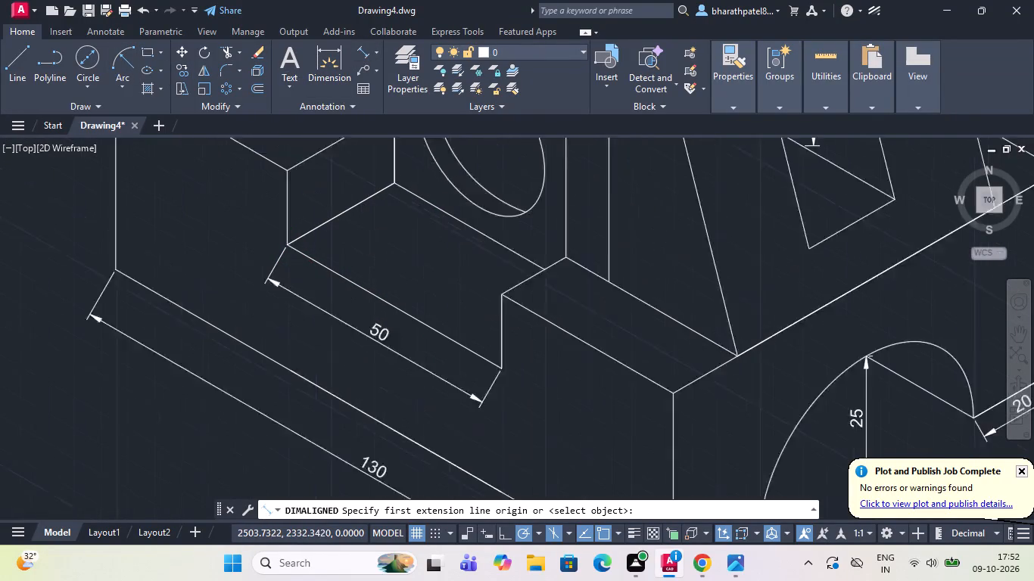
{"action": "left_click", "coordinate": [285, 242]}
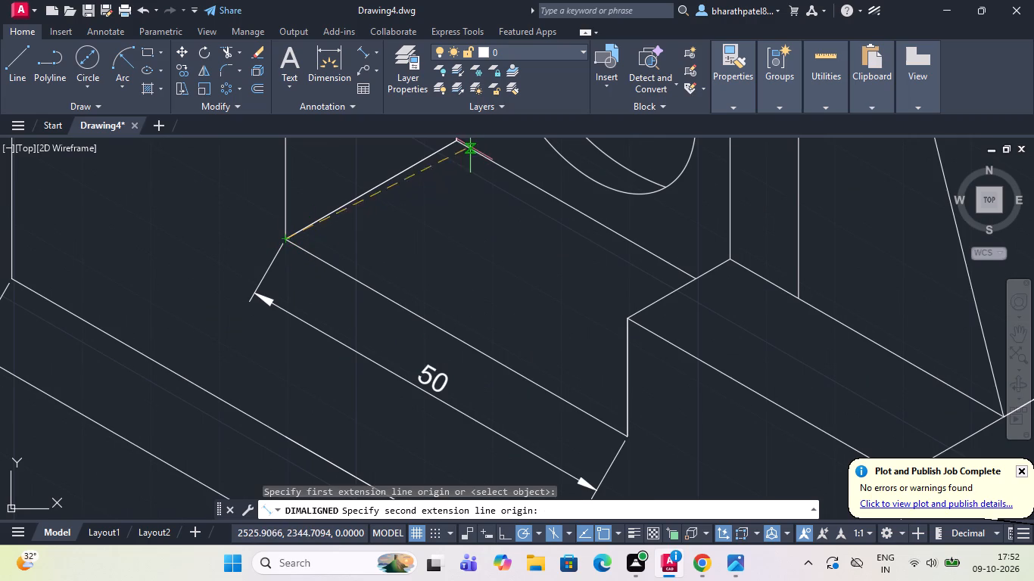
{"action": "scroll", "coordinate": [451, 144], "scroll_direction": "down", "scroll_amount": 2}
{"action": "scroll", "coordinate": [461, 138], "scroll_direction": "up", "scroll_amount": 2}
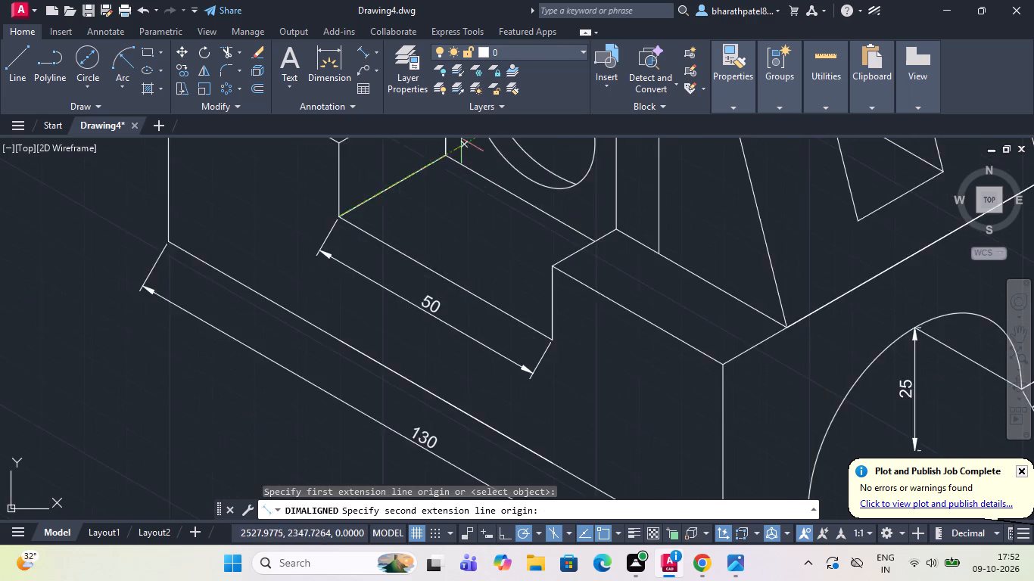
{"action": "scroll", "coordinate": [461, 138], "scroll_direction": "up", "scroll_amount": 3}
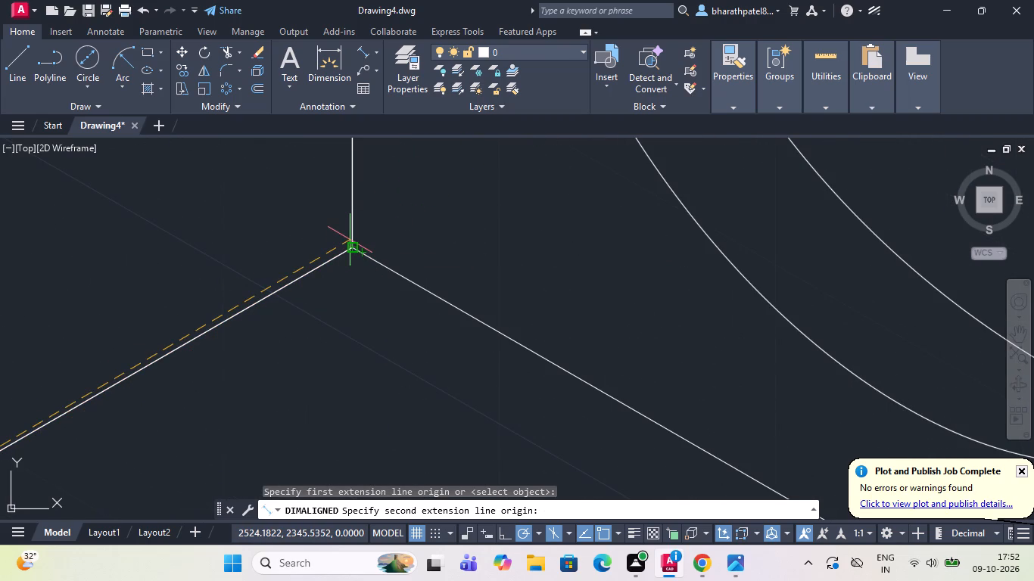
{"action": "left_click", "coordinate": [350, 248]}
{"action": "scroll", "coordinate": [350, 248], "scroll_direction": "down", "scroll_amount": 3}
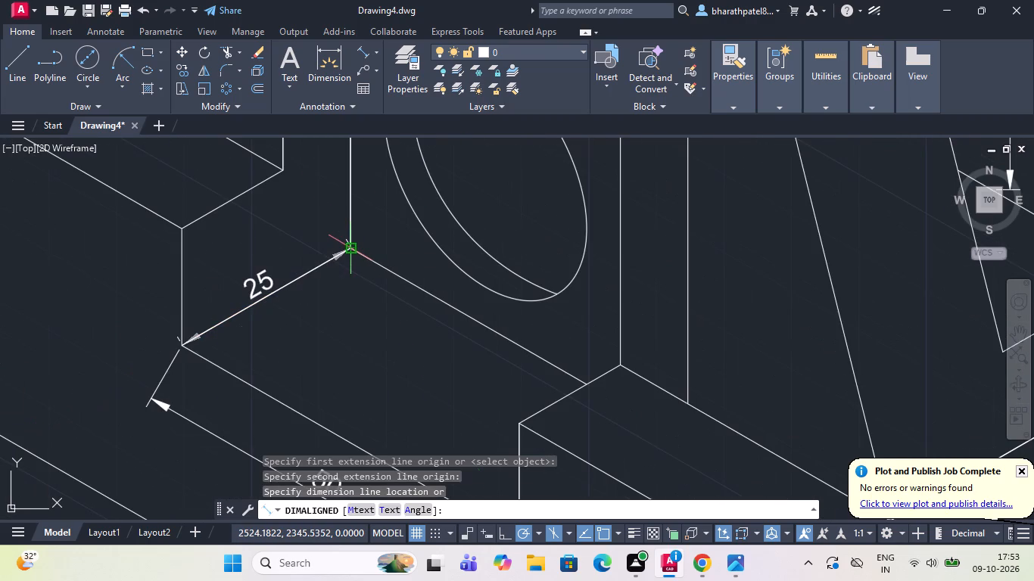
{"action": "left_click", "coordinate": [407, 301]}
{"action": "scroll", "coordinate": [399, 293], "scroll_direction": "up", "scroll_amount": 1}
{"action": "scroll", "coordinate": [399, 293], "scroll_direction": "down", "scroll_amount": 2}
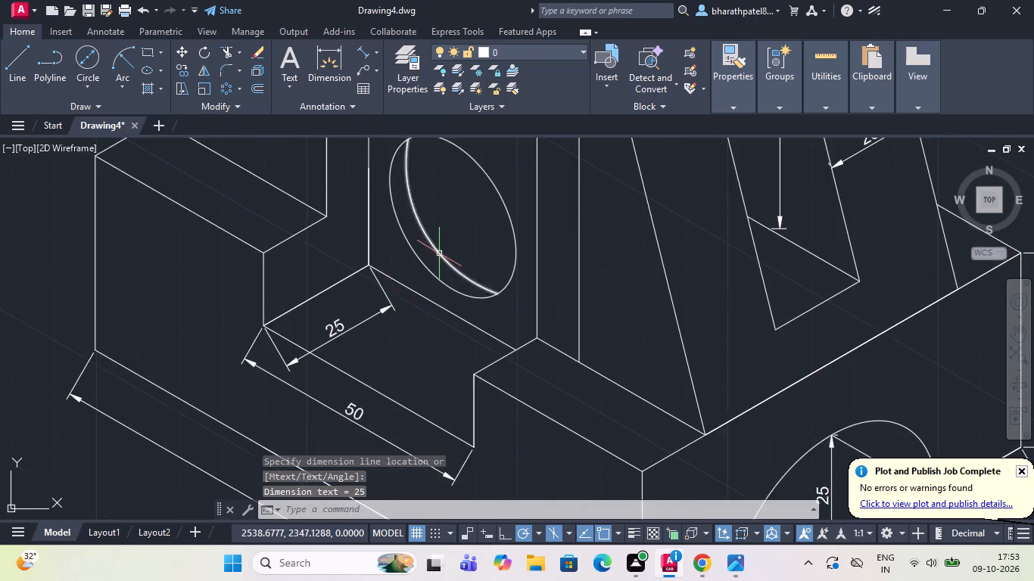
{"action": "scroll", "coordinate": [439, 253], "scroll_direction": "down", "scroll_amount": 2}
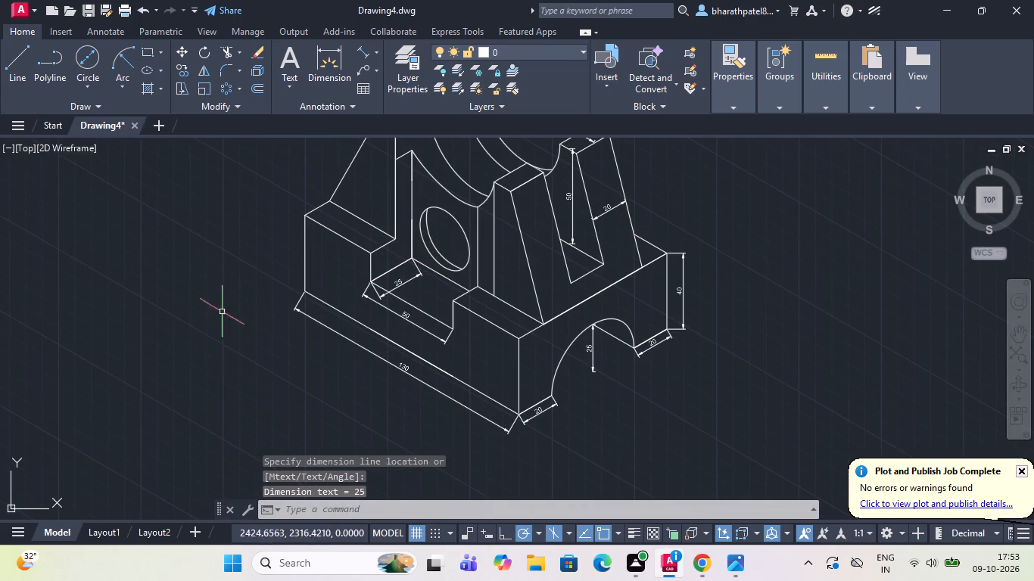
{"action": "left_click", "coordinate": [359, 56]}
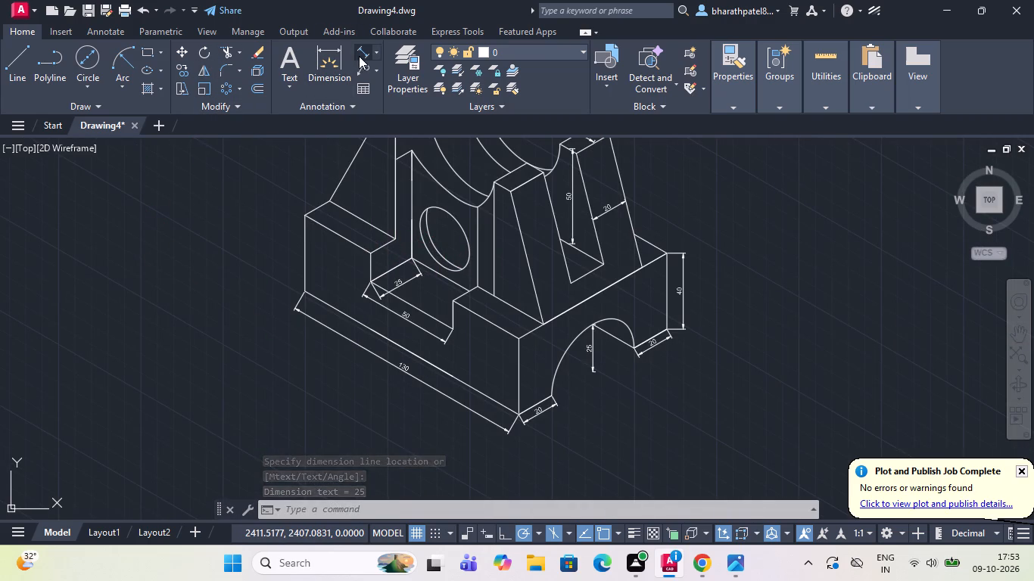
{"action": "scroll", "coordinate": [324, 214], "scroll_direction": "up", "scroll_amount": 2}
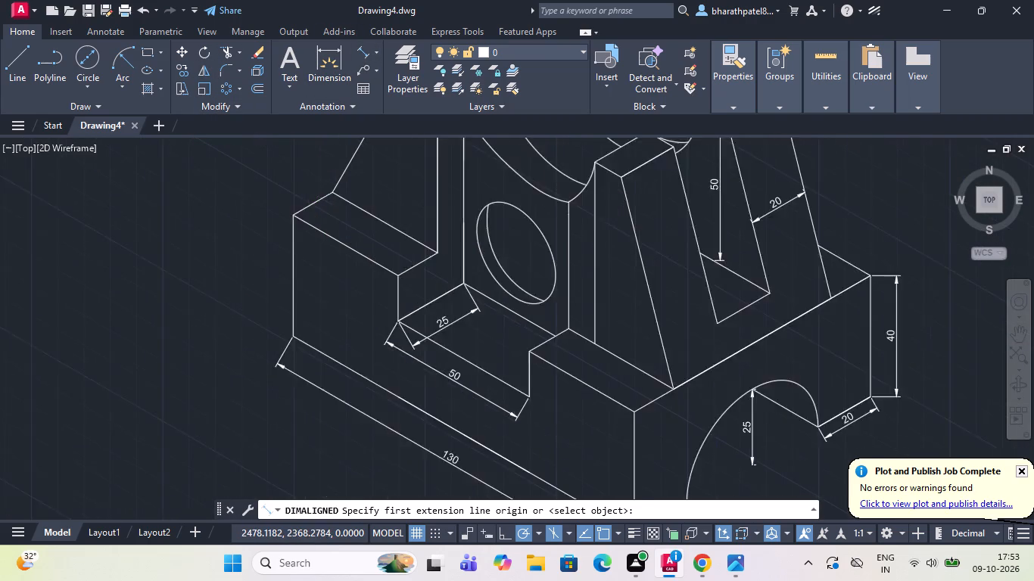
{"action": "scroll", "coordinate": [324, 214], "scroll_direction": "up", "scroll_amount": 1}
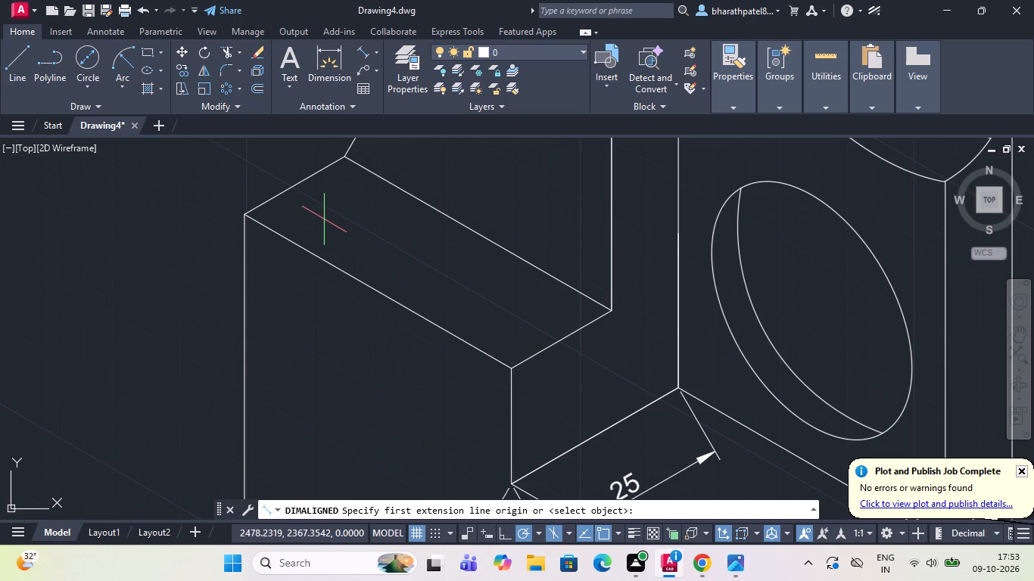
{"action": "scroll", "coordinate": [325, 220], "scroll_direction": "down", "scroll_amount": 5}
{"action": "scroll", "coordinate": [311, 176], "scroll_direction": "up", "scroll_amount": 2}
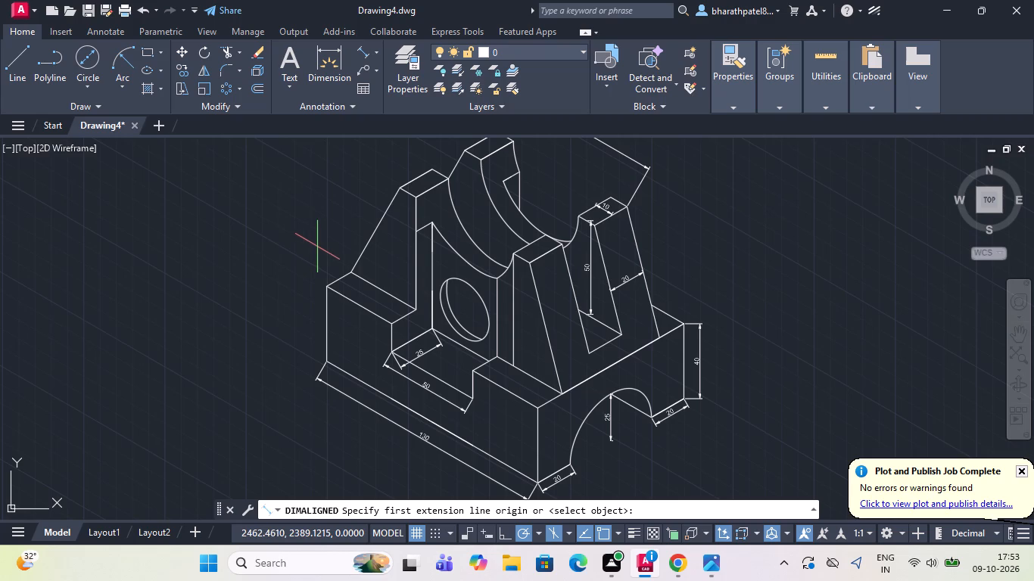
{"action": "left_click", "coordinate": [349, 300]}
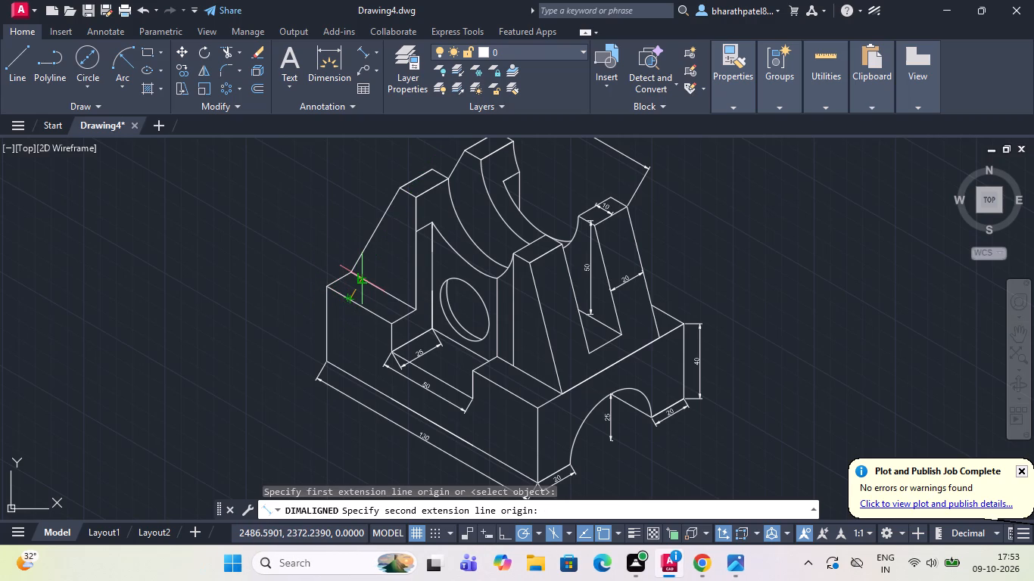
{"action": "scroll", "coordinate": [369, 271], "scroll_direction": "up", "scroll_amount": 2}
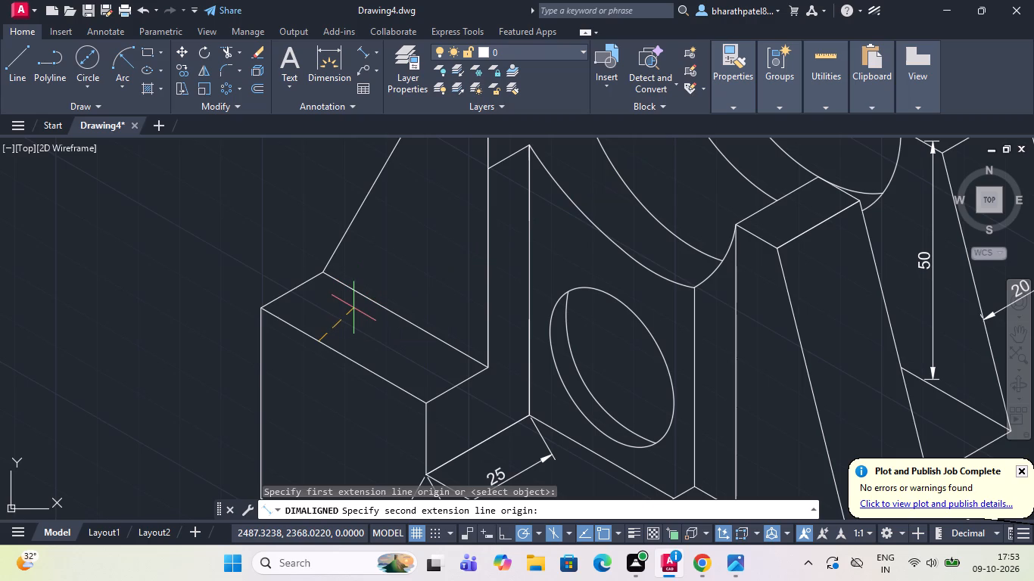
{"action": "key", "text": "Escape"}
Add an aligned dimension to the short end edge of the base's top ledge, placing it over the ledge surface.
{"action": "key", "text": "space"}
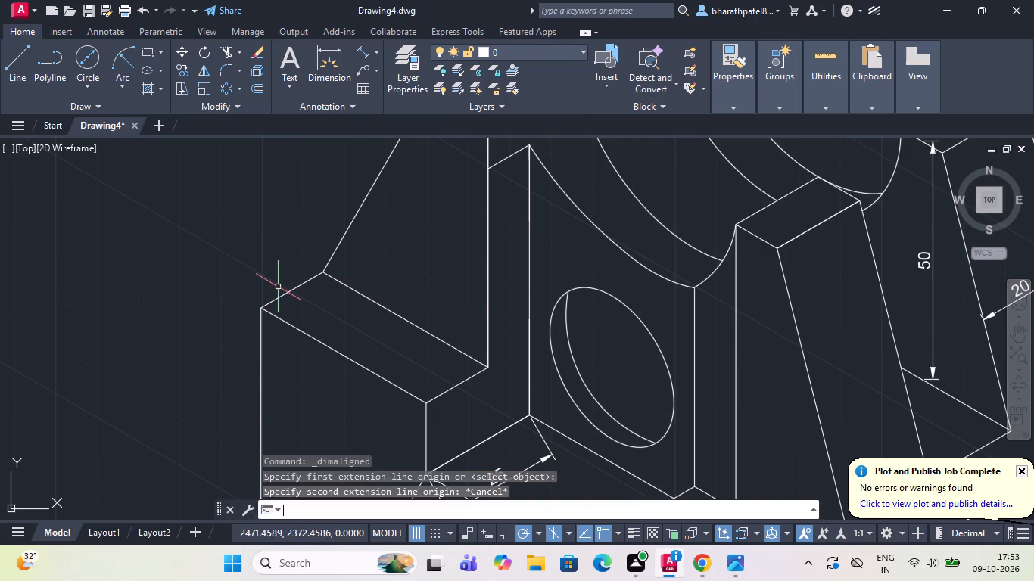
{"action": "scroll", "coordinate": [261, 312], "scroll_direction": "up", "scroll_amount": 2}
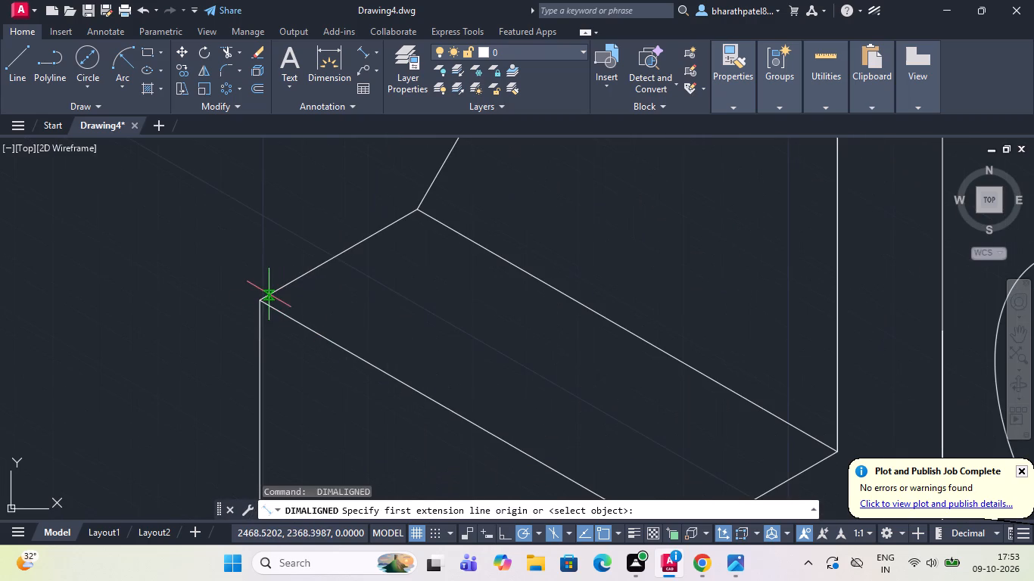
{"action": "left_click", "coordinate": [263, 301]}
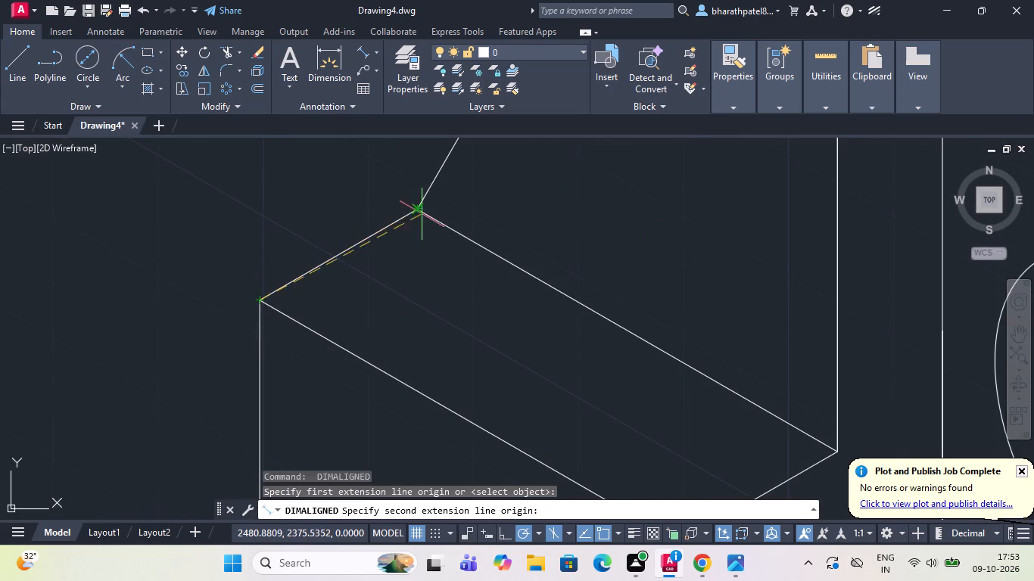
{"action": "left_click", "coordinate": [416, 210]}
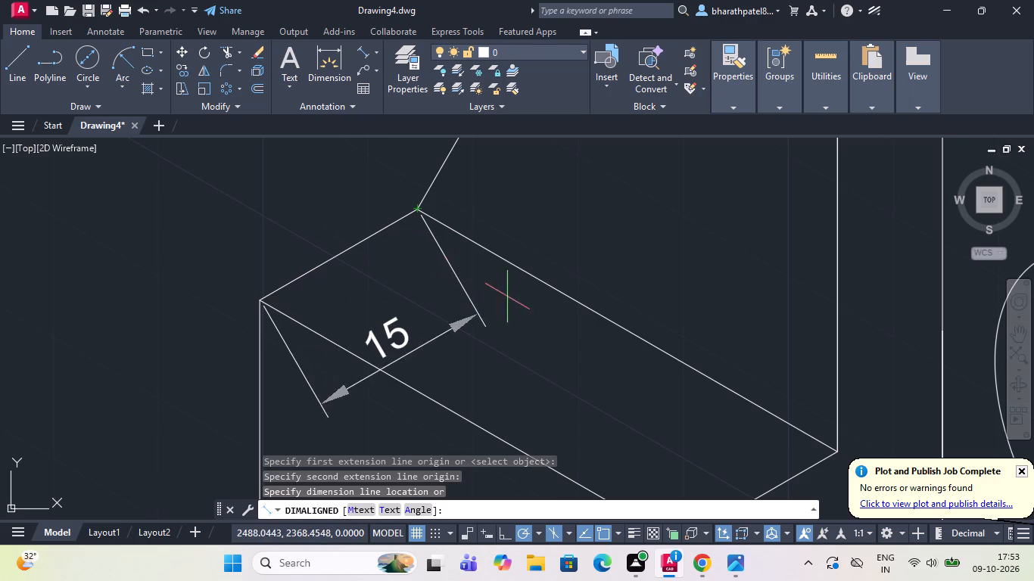
{"action": "left_click", "coordinate": [490, 281]}
Add an aligned dimension to the notch's vertical edge, from the ledge corner down to the notch floor, placed directly on the edge.
{"action": "scroll", "coordinate": [487, 277], "scroll_direction": "down", "scroll_amount": 3}
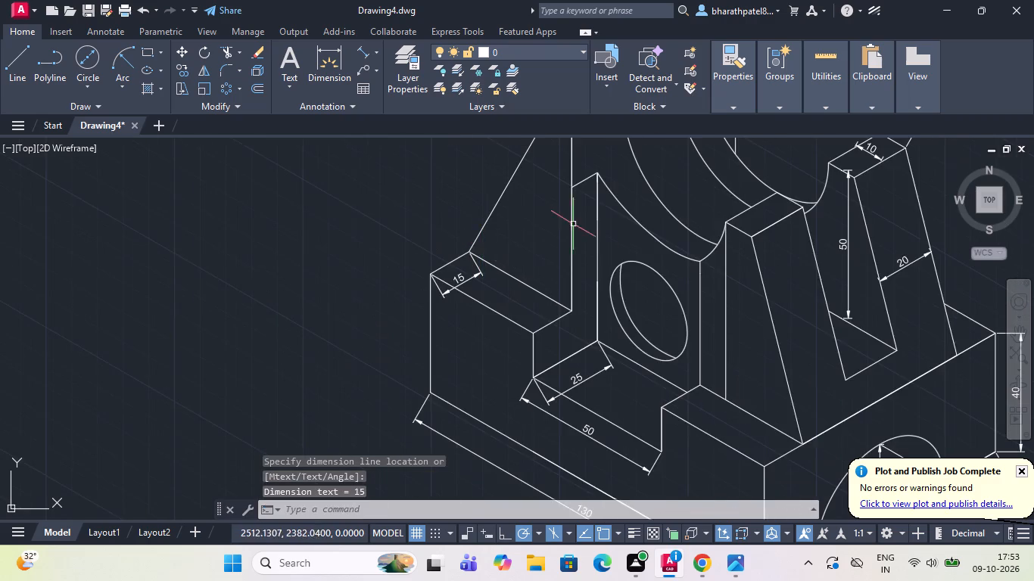
{"action": "scroll", "coordinate": [566, 222], "scroll_direction": "down", "scroll_amount": 3}
{"action": "scroll", "coordinate": [629, 177], "scroll_direction": "up", "scroll_amount": 4}
{"action": "scroll", "coordinate": [625, 173], "scroll_direction": "down", "scroll_amount": 2}
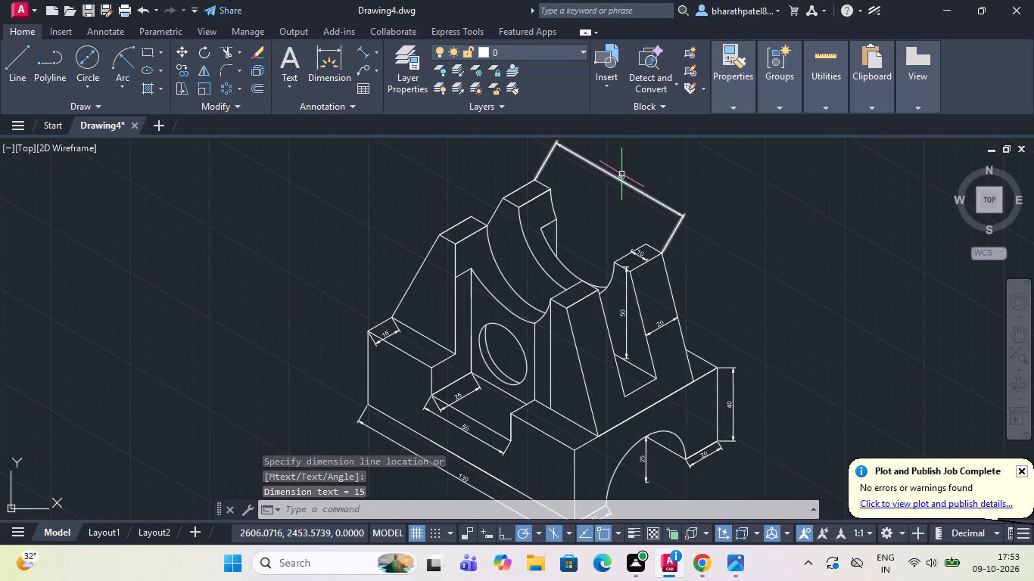
{"action": "left_click", "coordinate": [360, 55]}
{"action": "scroll", "coordinate": [443, 373], "scroll_direction": "up", "scroll_amount": 4}
{"action": "scroll", "coordinate": [444, 370], "scroll_direction": "down", "scroll_amount": 2}
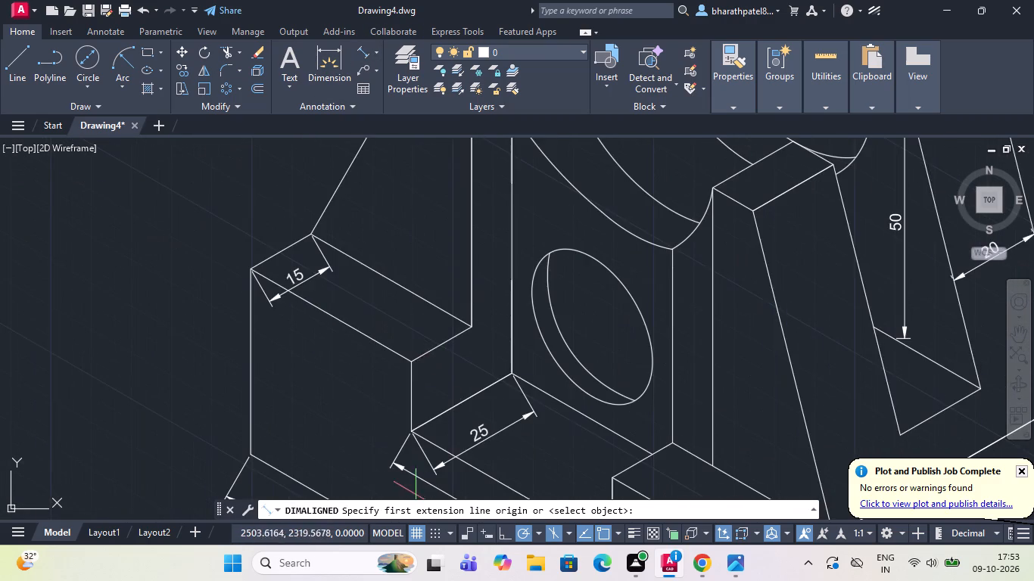
{"action": "scroll", "coordinate": [412, 480], "scroll_direction": "up", "scroll_amount": 2}
{"action": "scroll", "coordinate": [411, 461], "scroll_direction": "down", "scroll_amount": 2}
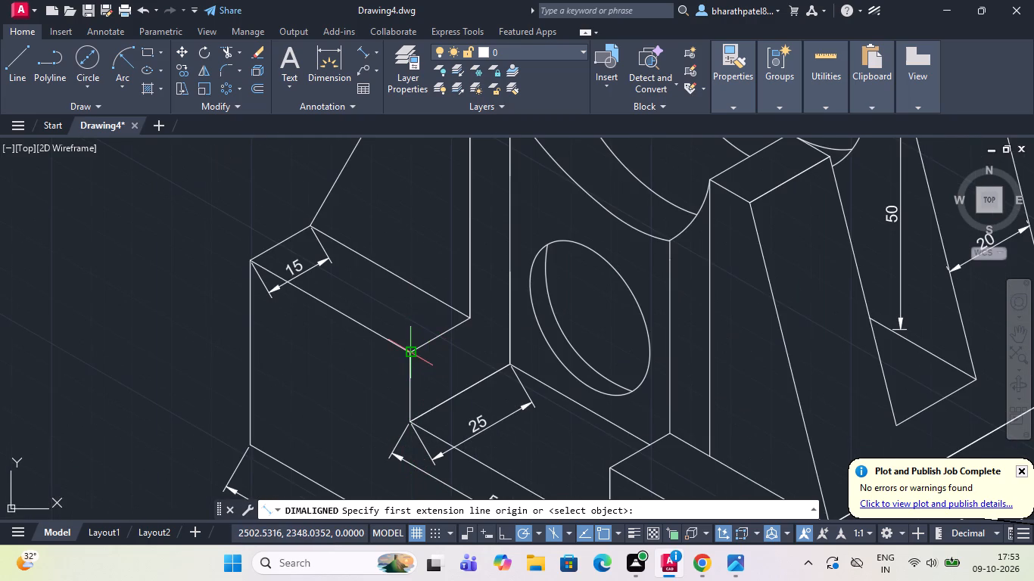
{"action": "left_click", "coordinate": [406, 350]}
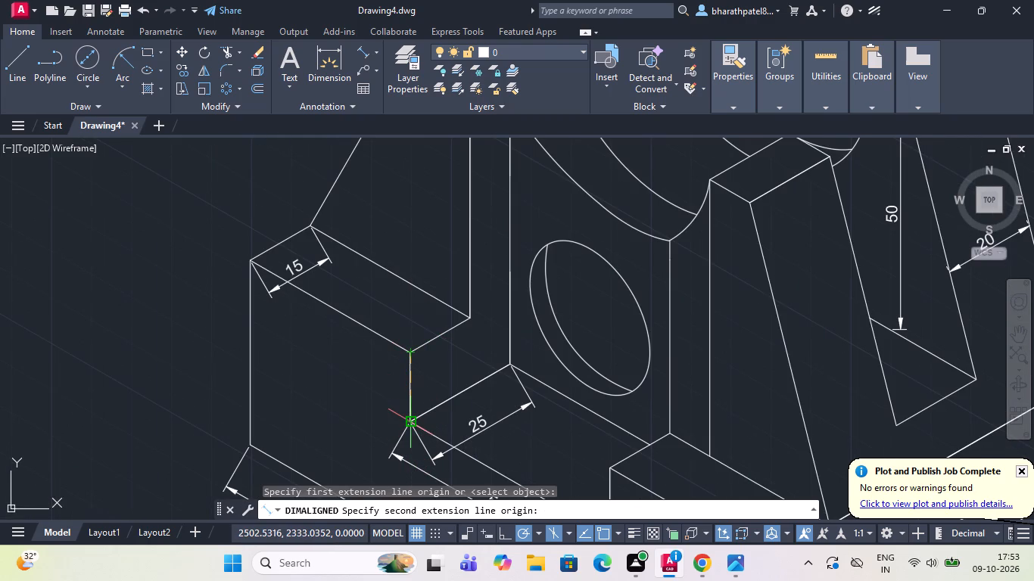
{"action": "scroll", "coordinate": [406, 421], "scroll_direction": "up", "scroll_amount": 3}
{"action": "double_click", "coordinate": [421, 432]}
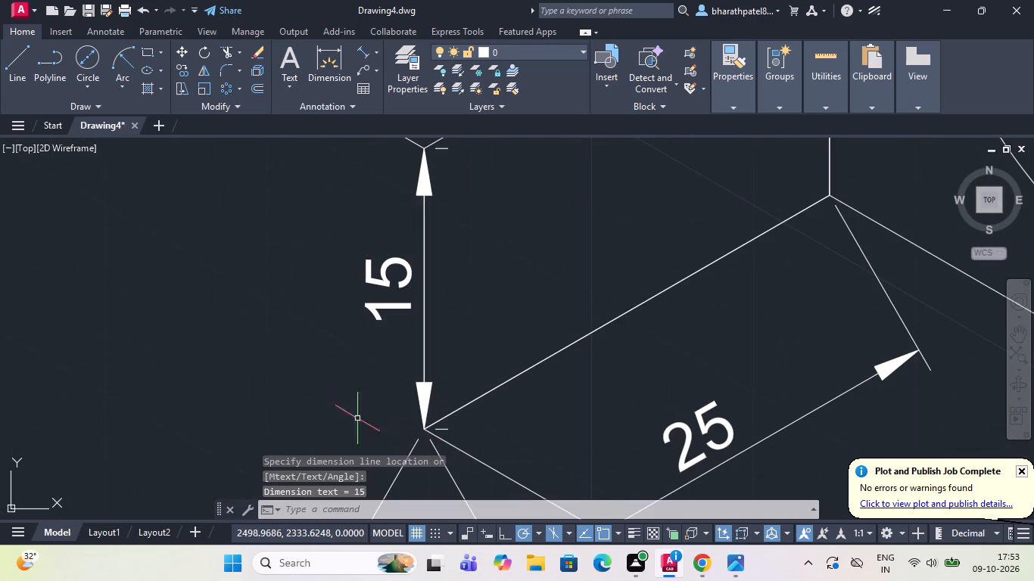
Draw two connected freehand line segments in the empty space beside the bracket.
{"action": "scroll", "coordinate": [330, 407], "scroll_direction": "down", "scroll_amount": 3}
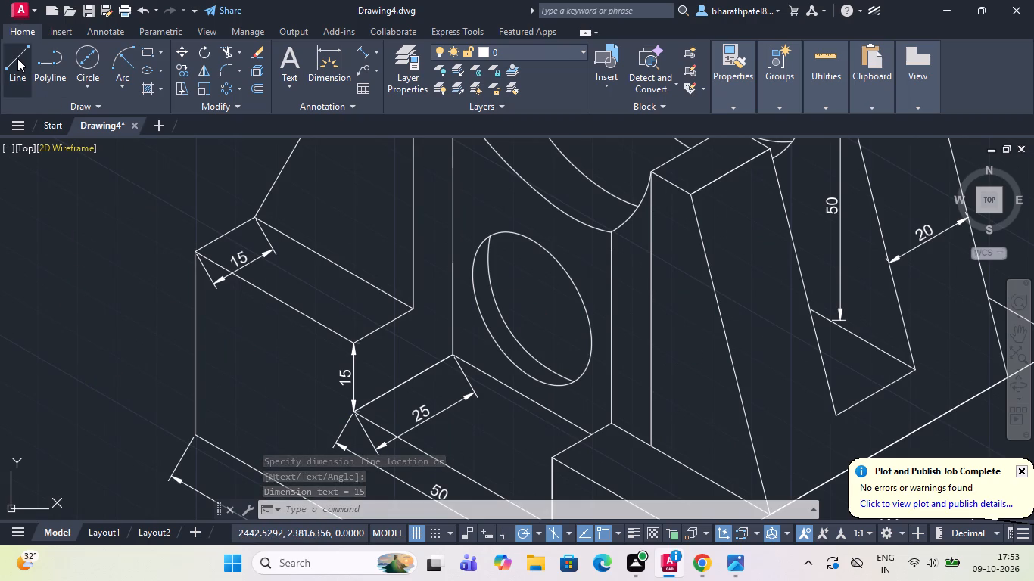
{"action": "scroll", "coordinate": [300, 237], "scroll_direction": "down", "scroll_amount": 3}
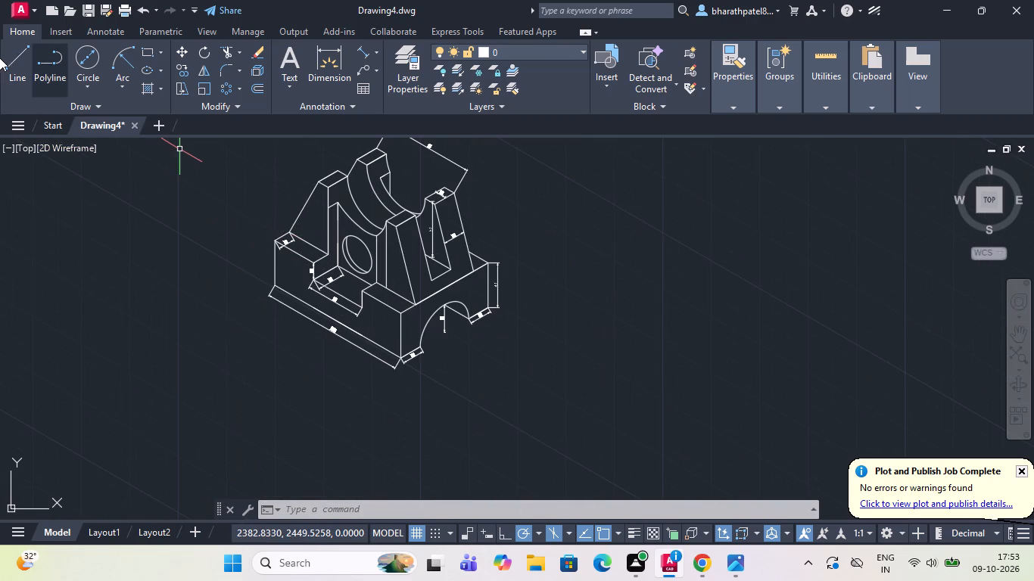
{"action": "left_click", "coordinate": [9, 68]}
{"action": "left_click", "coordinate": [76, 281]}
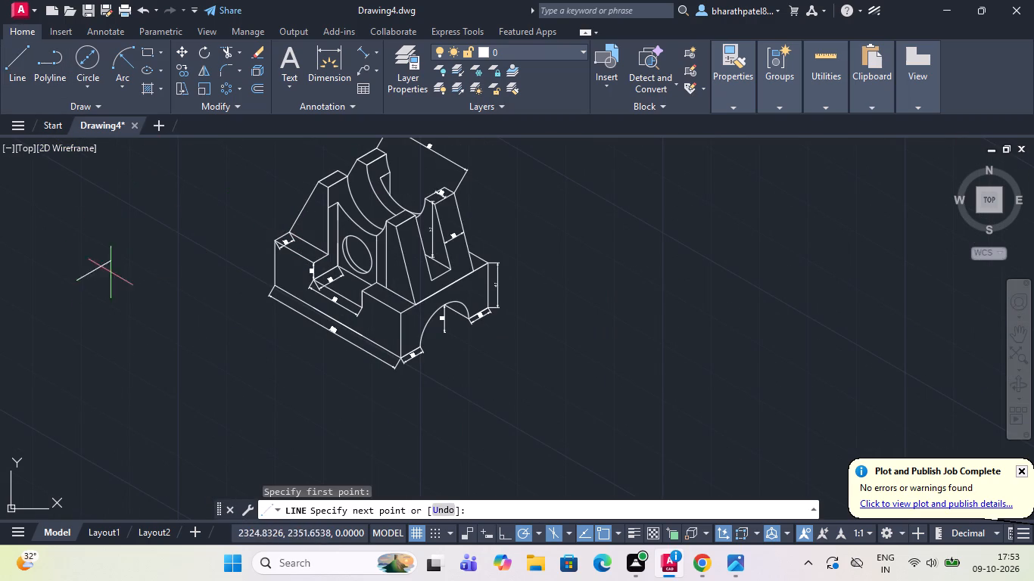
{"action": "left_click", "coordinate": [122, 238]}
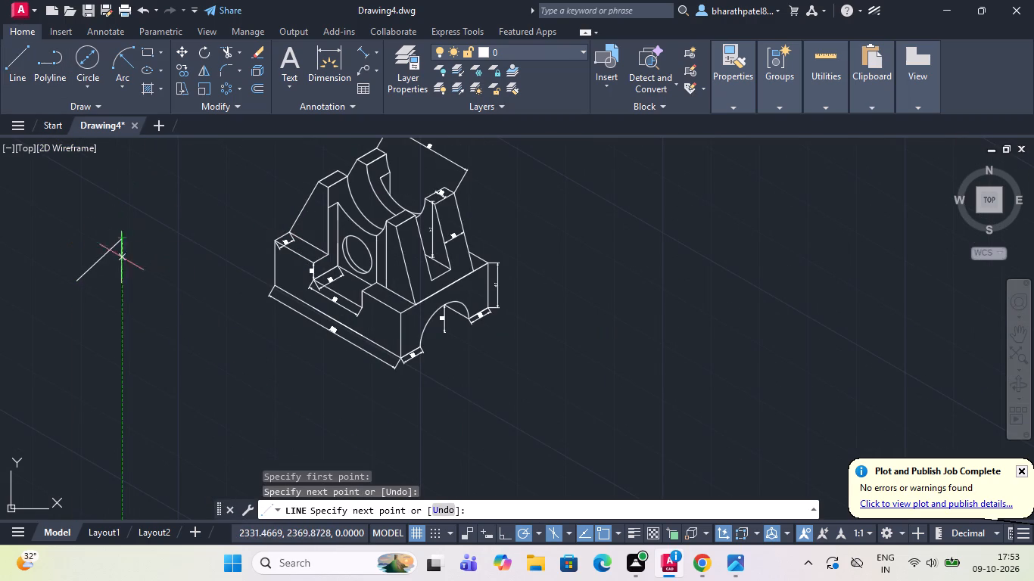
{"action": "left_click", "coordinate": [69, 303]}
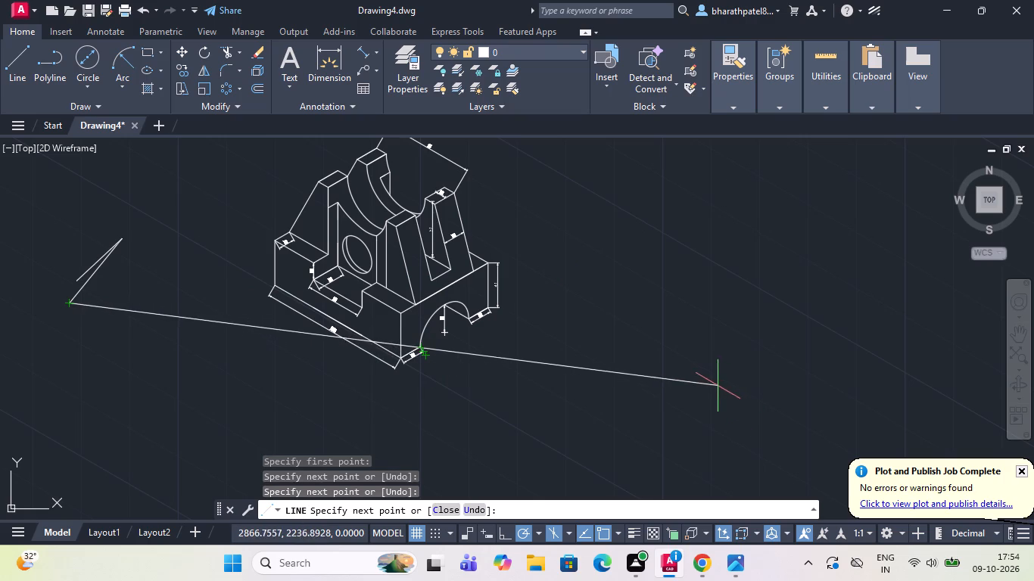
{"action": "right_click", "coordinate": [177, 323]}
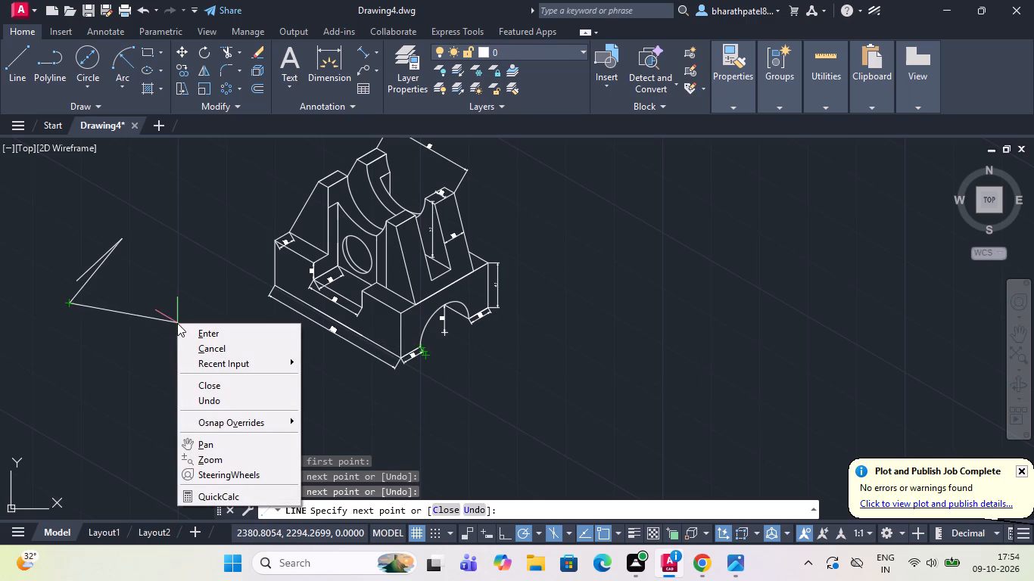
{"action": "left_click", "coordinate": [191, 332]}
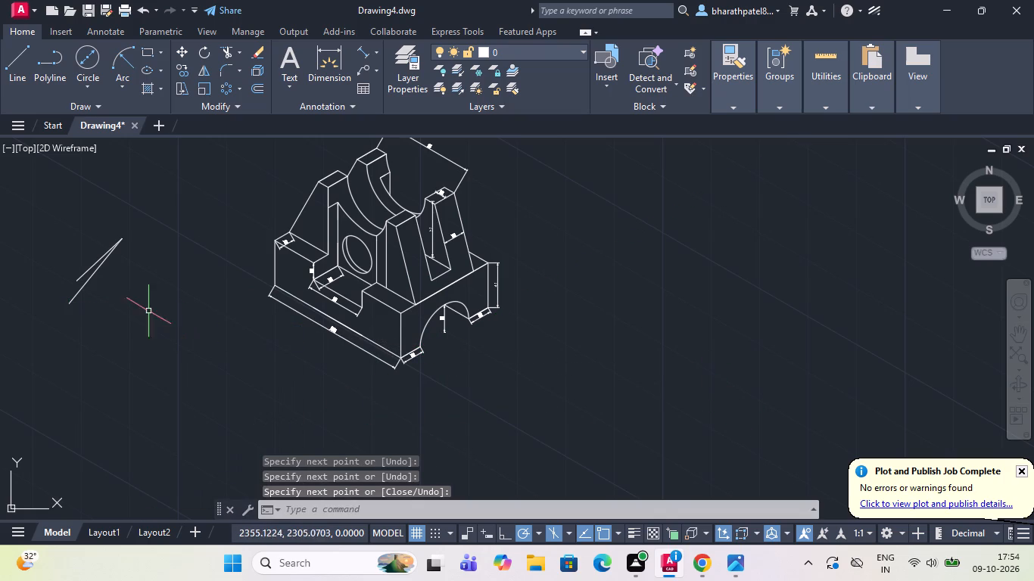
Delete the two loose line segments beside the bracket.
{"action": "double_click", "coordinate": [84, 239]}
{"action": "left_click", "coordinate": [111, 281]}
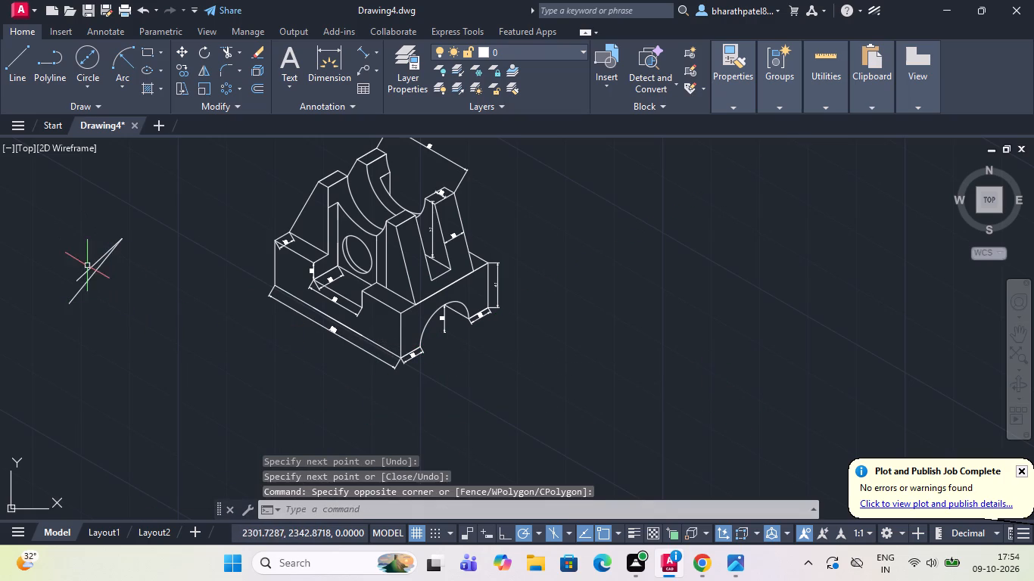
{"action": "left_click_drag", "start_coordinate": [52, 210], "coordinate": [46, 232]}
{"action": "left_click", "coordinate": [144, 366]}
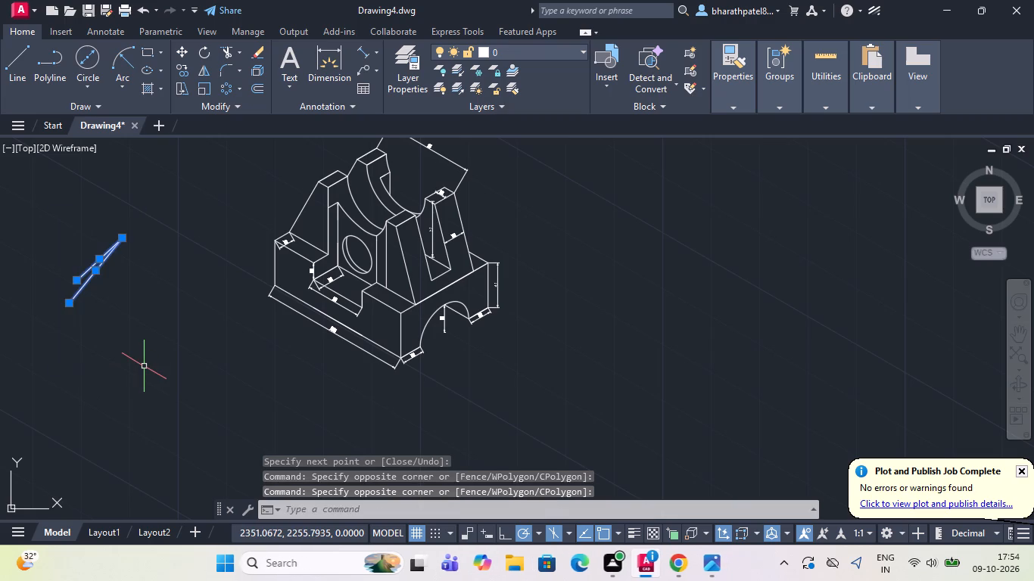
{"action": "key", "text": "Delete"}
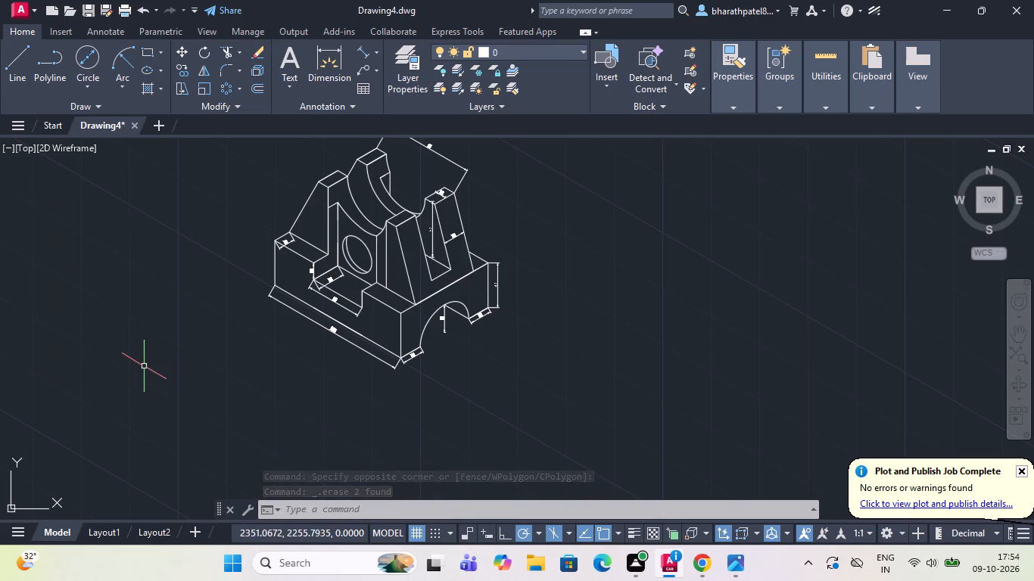
Examine the whole bracket and its existing dimensions to see which edges still need dimensioning.
{"action": "scroll", "coordinate": [157, 356], "scroll_direction": "down", "scroll_amount": 1}
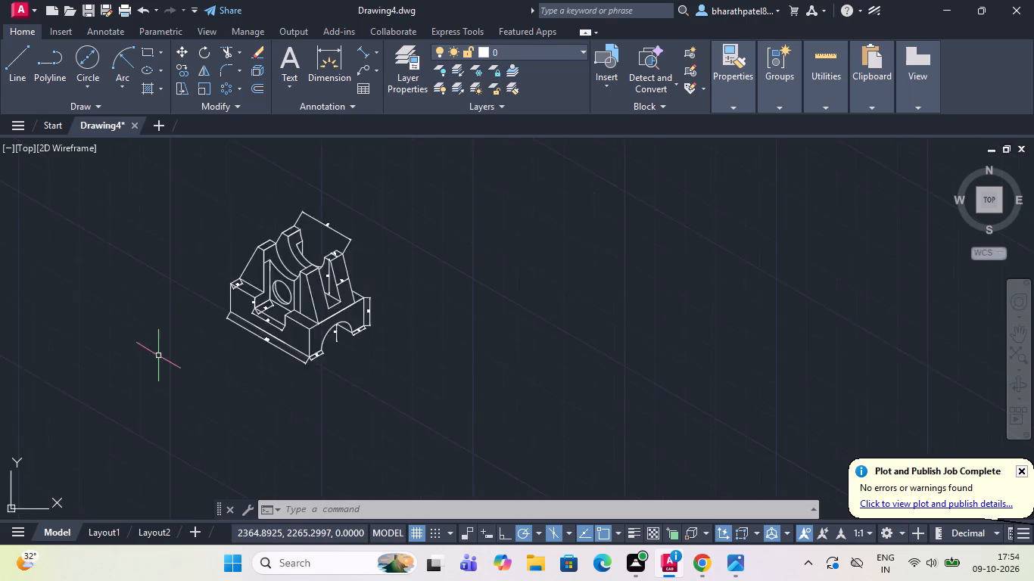
{"action": "scroll", "coordinate": [158, 356], "scroll_direction": "down", "scroll_amount": 1}
{"action": "scroll", "coordinate": [227, 287], "scroll_direction": "up", "scroll_amount": 3}
{"action": "scroll", "coordinate": [227, 287], "scroll_direction": "down", "scroll_amount": 2}
{"action": "scroll", "coordinate": [194, 335], "scroll_direction": "up", "scroll_amount": 1}
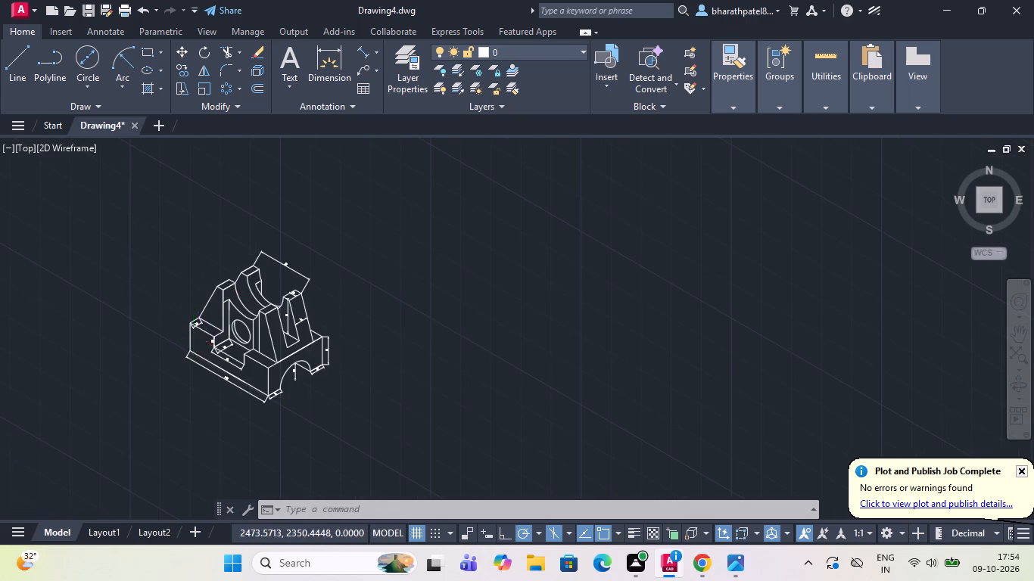
{"action": "scroll", "coordinate": [194, 335], "scroll_direction": "up", "scroll_amount": 2}
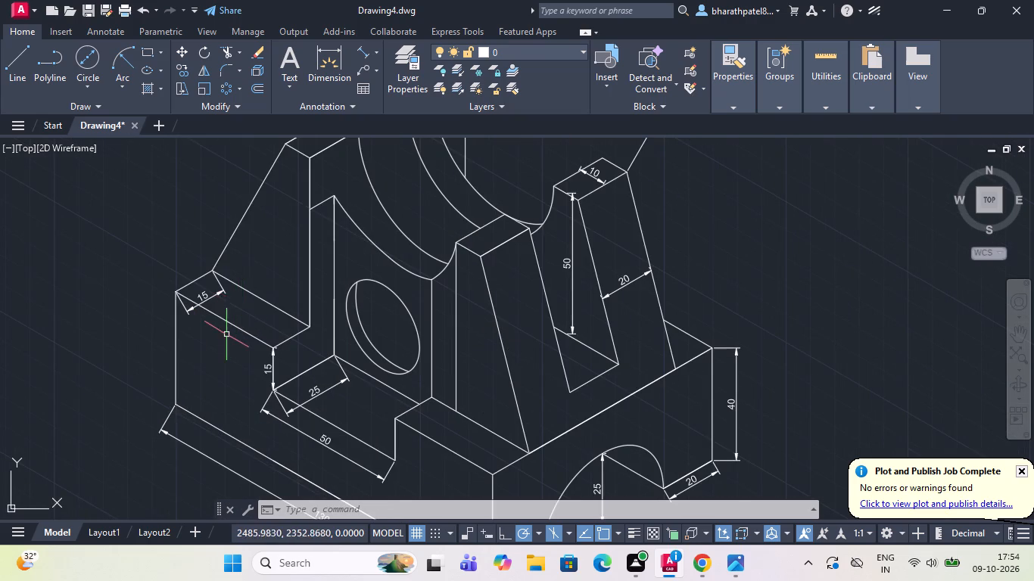
{"action": "scroll", "coordinate": [226, 324], "scroll_direction": "down", "scroll_amount": 2}
{"action": "scroll", "coordinate": [192, 356], "scroll_direction": "up", "scroll_amount": 2}
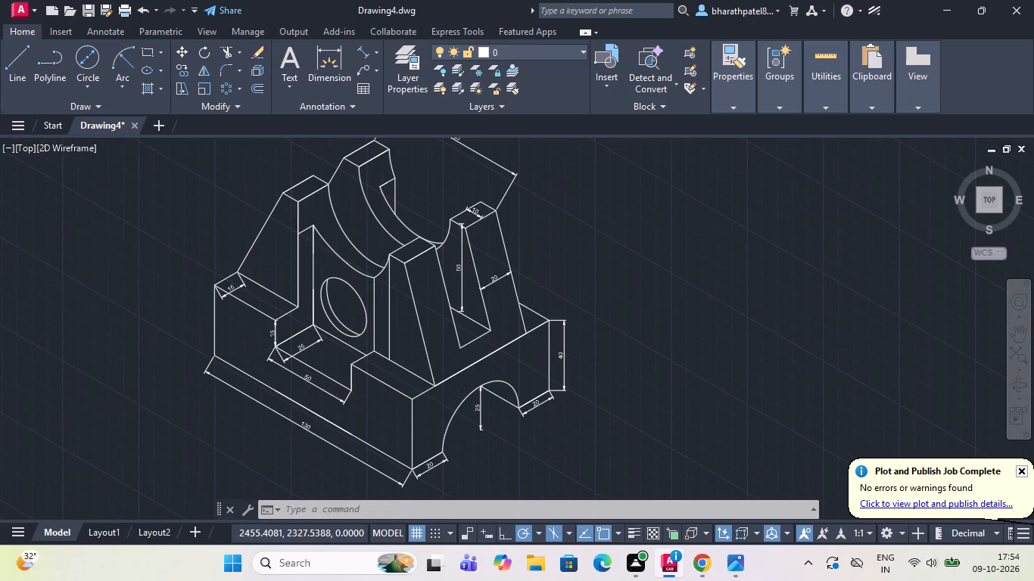
{"action": "scroll", "coordinate": [192, 356], "scroll_direction": "down", "scroll_amount": 3}
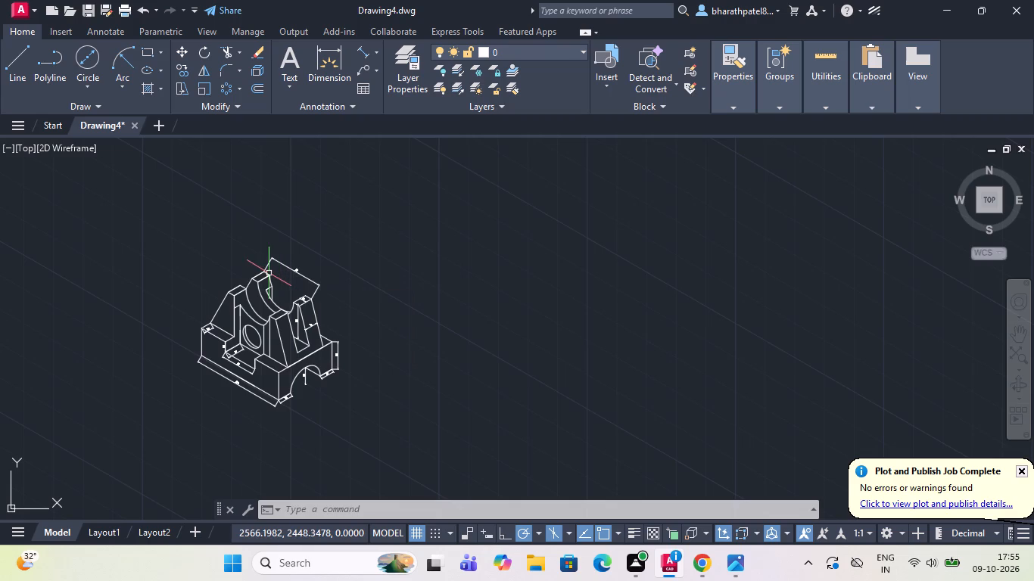
Add an aligned dimension across both upright tops, from the front upright's outer corner to the rear upright's far corner, offset outside the bracket.
{"action": "scroll", "coordinate": [263, 271], "scroll_direction": "down", "scroll_amount": 1}
{"action": "scroll", "coordinate": [226, 292], "scroll_direction": "up", "scroll_amount": 3}
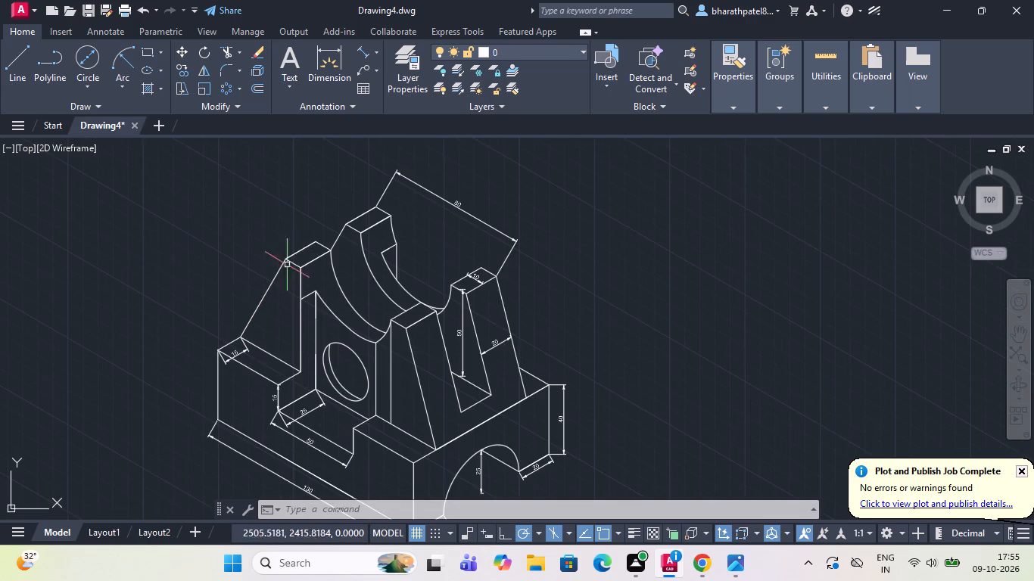
{"action": "left_click", "coordinate": [357, 47]}
{"action": "scroll", "coordinate": [306, 200], "scroll_direction": "down", "scroll_amount": 1}
{"action": "scroll", "coordinate": [381, 376], "scroll_direction": "up", "scroll_amount": 2}
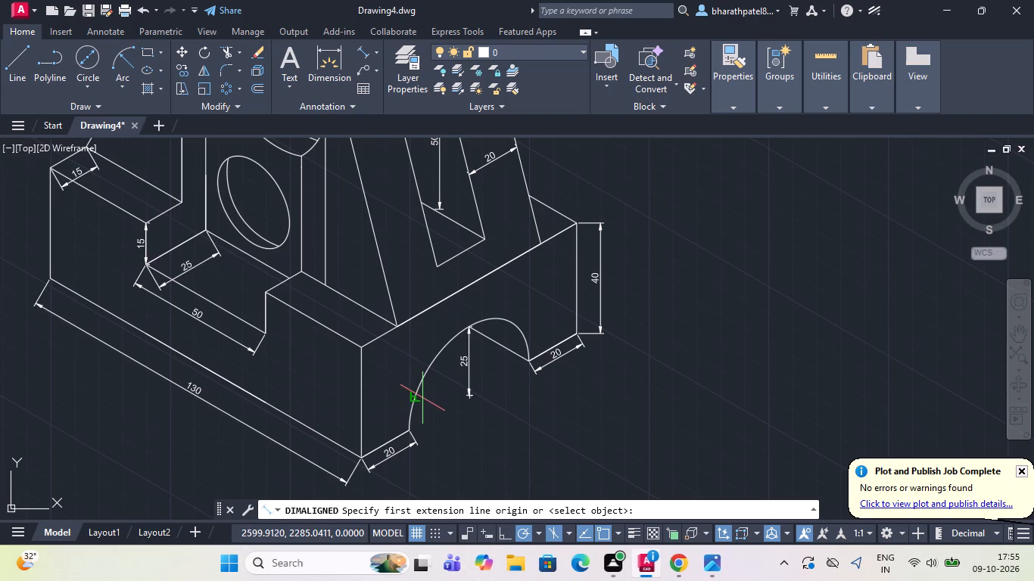
{"action": "scroll", "coordinate": [423, 394], "scroll_direction": "down", "scroll_amount": 3}
{"action": "scroll", "coordinate": [423, 394], "scroll_direction": "up", "scroll_amount": 2}
{"action": "scroll", "coordinate": [423, 394], "scroll_direction": "down", "scroll_amount": 1}
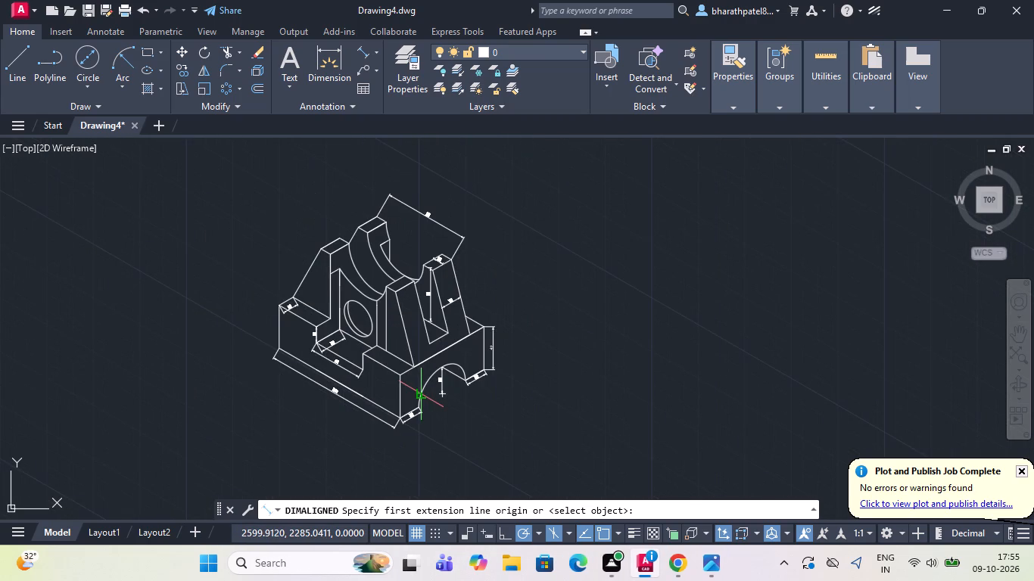
{"action": "scroll", "coordinate": [325, 302], "scroll_direction": "down", "scroll_amount": 1}
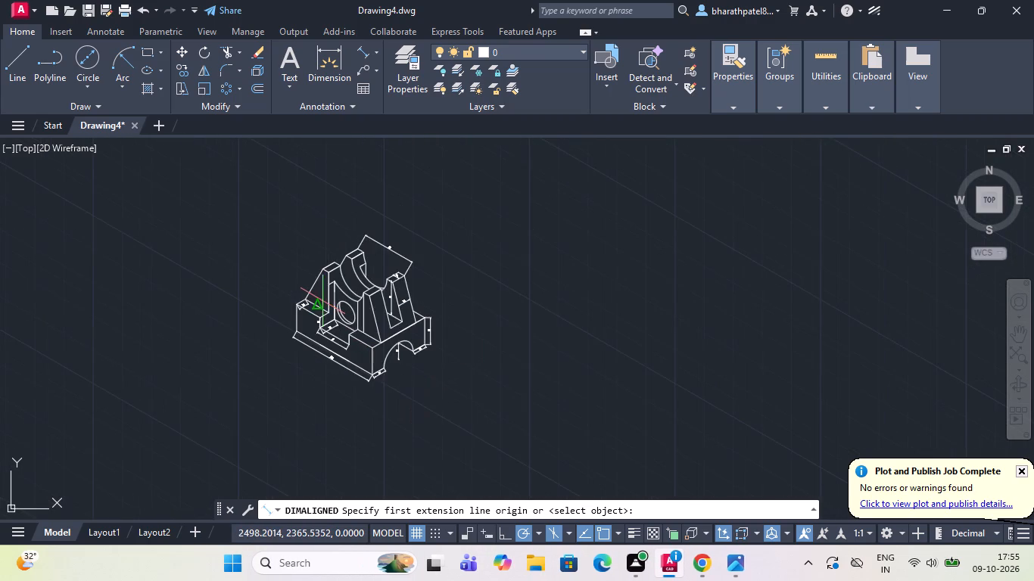
{"action": "scroll", "coordinate": [321, 302], "scroll_direction": "up", "scroll_amount": 2}
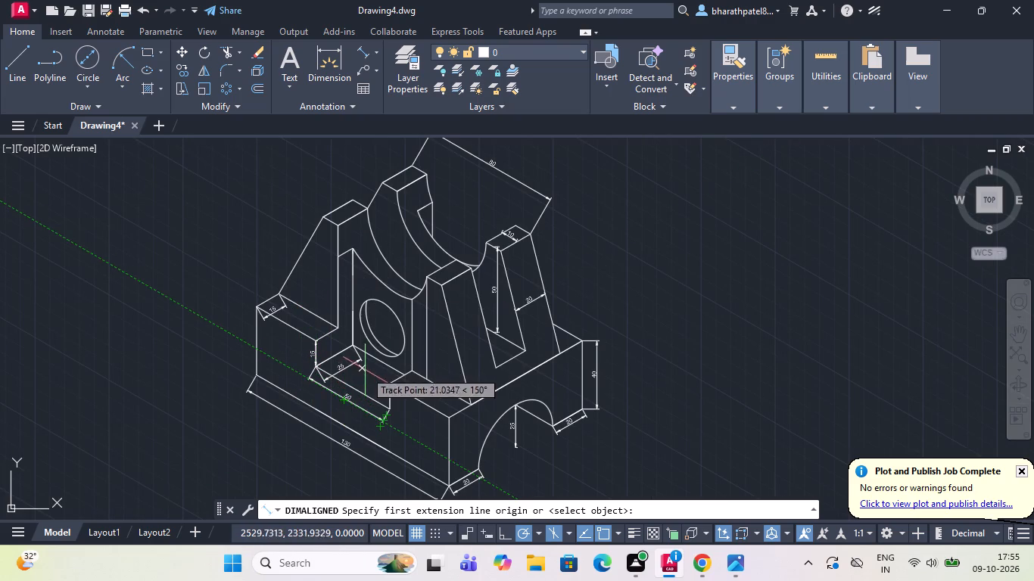
{"action": "scroll", "coordinate": [366, 368], "scroll_direction": "down", "scroll_amount": 3}
{"action": "scroll", "coordinate": [357, 347], "scroll_direction": "up", "scroll_amount": 3}
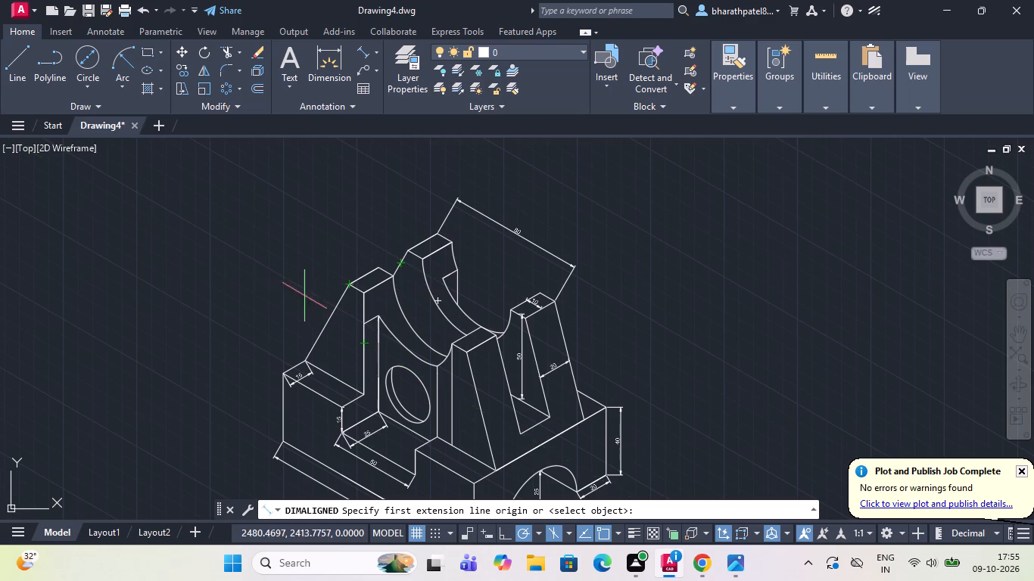
{"action": "left_click", "coordinate": [349, 284]}
{"action": "scroll", "coordinate": [440, 227], "scroll_direction": "up", "scroll_amount": 2}
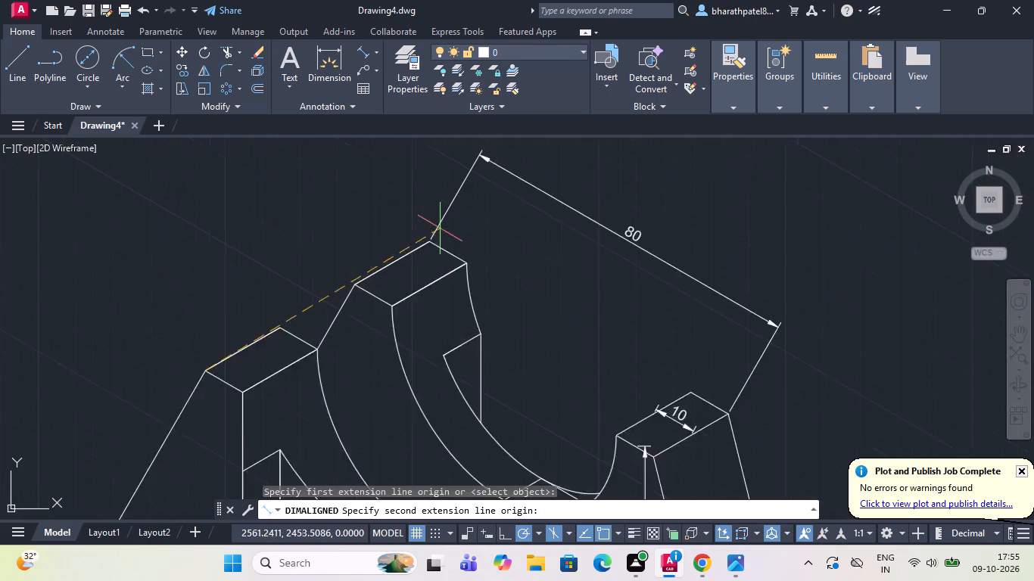
{"action": "scroll", "coordinate": [440, 228], "scroll_direction": "up", "scroll_amount": 1}
{"action": "left_click", "coordinate": [420, 247]}
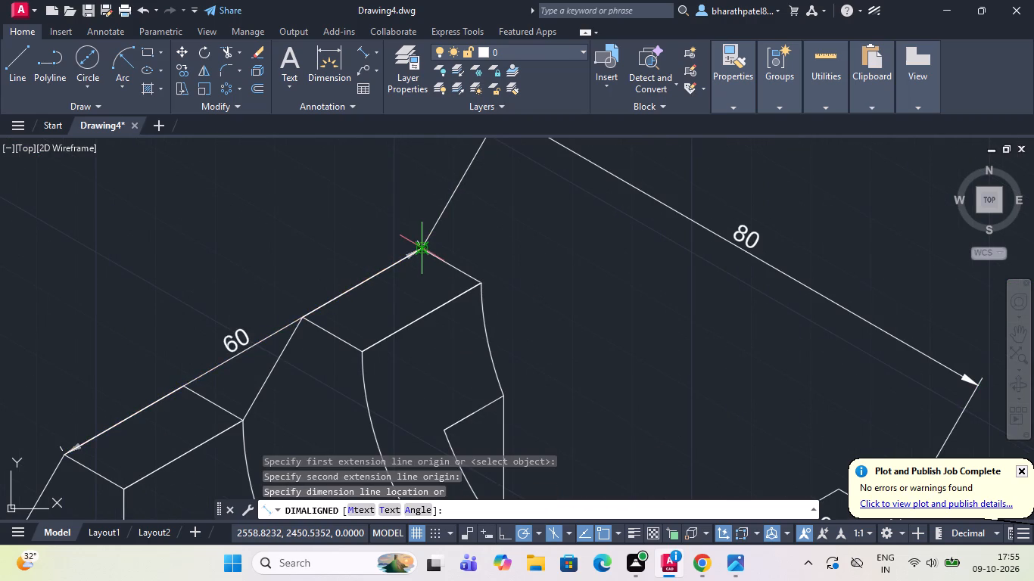
{"action": "left_click", "coordinate": [395, 206]}
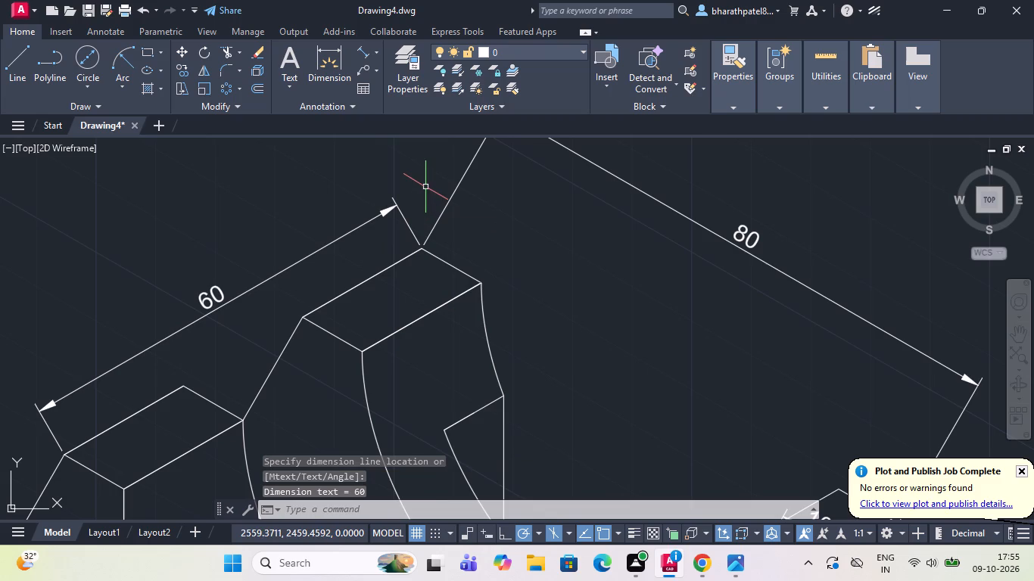
{"action": "scroll", "coordinate": [425, 187], "scroll_direction": "down", "scroll_amount": 2}
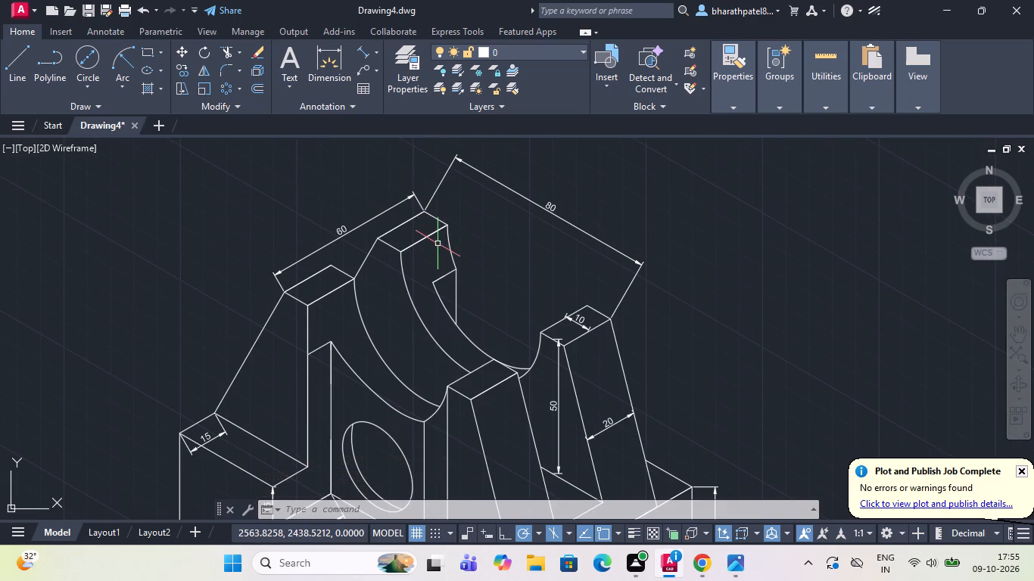
Examine the bracket's existing dimensions around the arch, uprights, notch and base to find features still undimensioned.
{"action": "scroll", "coordinate": [436, 242], "scroll_direction": "down", "scroll_amount": 2}
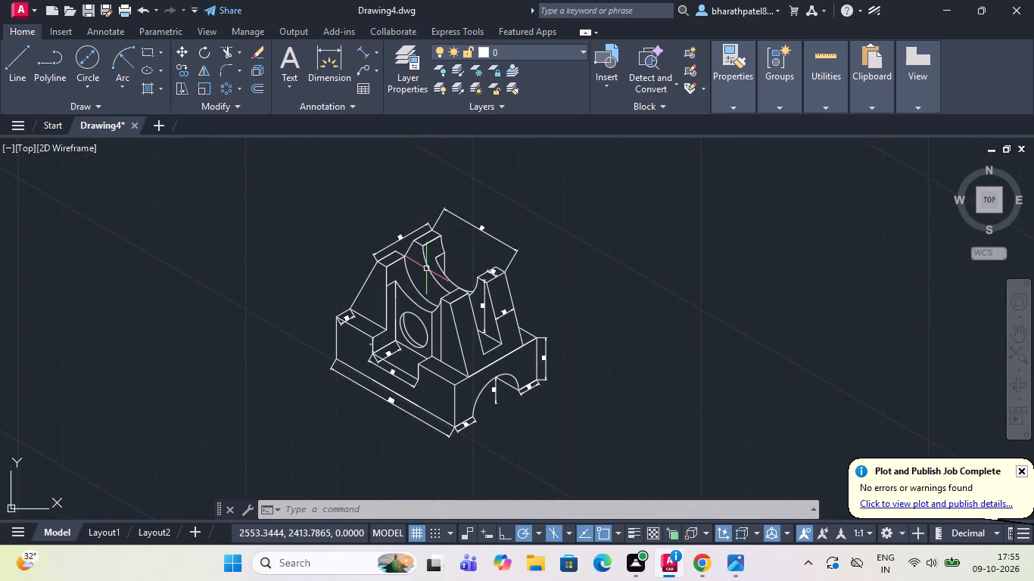
{"action": "scroll", "coordinate": [428, 269], "scroll_direction": "up", "scroll_amount": 2}
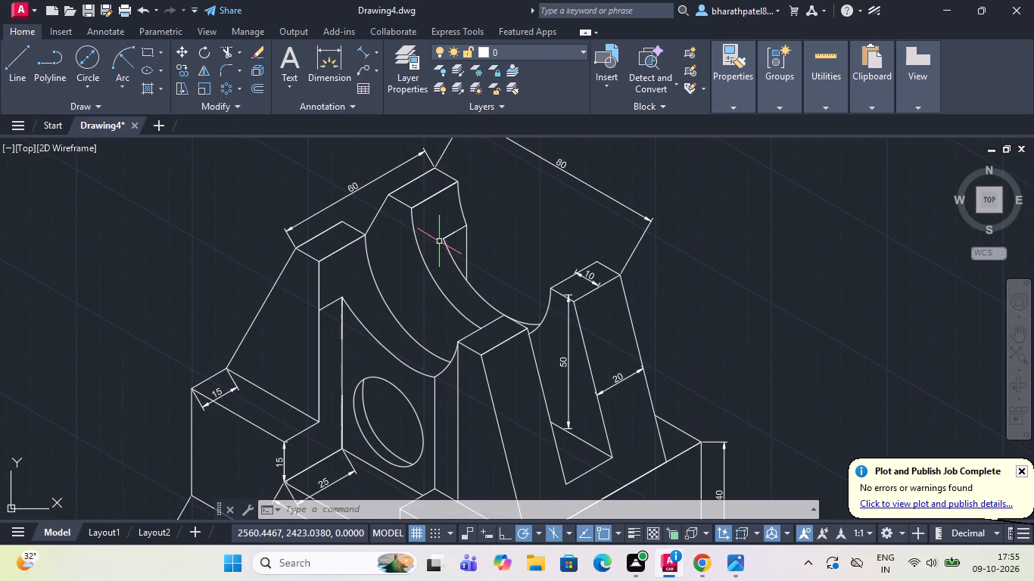
{"action": "left_click", "coordinate": [360, 54]}
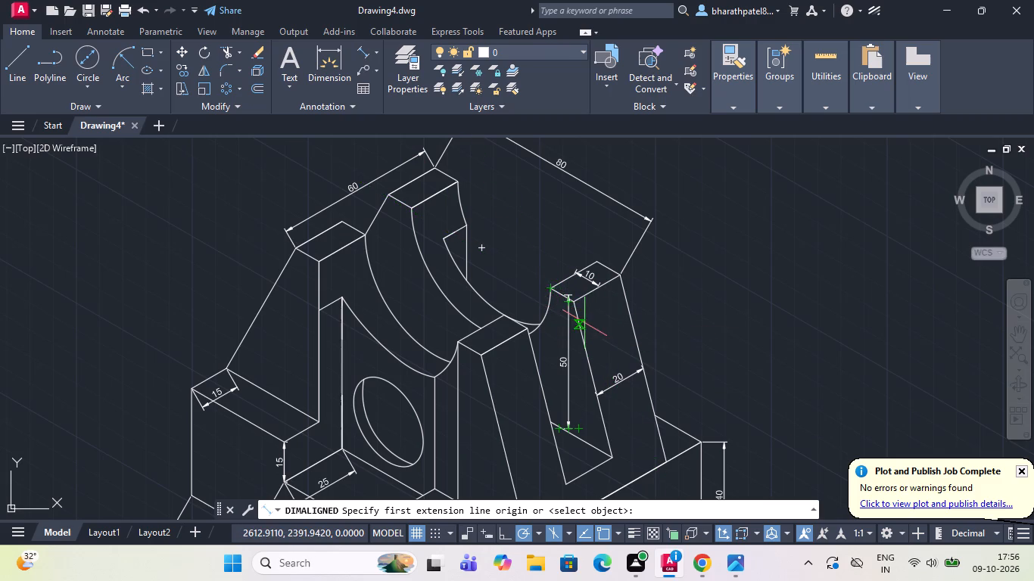
{"action": "scroll", "coordinate": [580, 324], "scroll_direction": "down", "scroll_amount": 2}
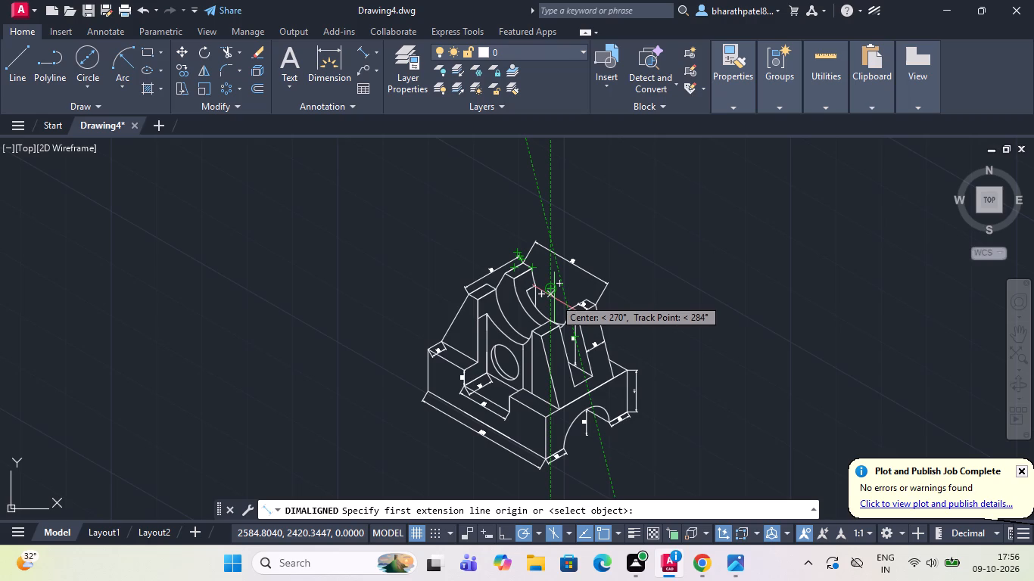
{"action": "scroll", "coordinate": [494, 414], "scroll_direction": "up", "scroll_amount": 1}
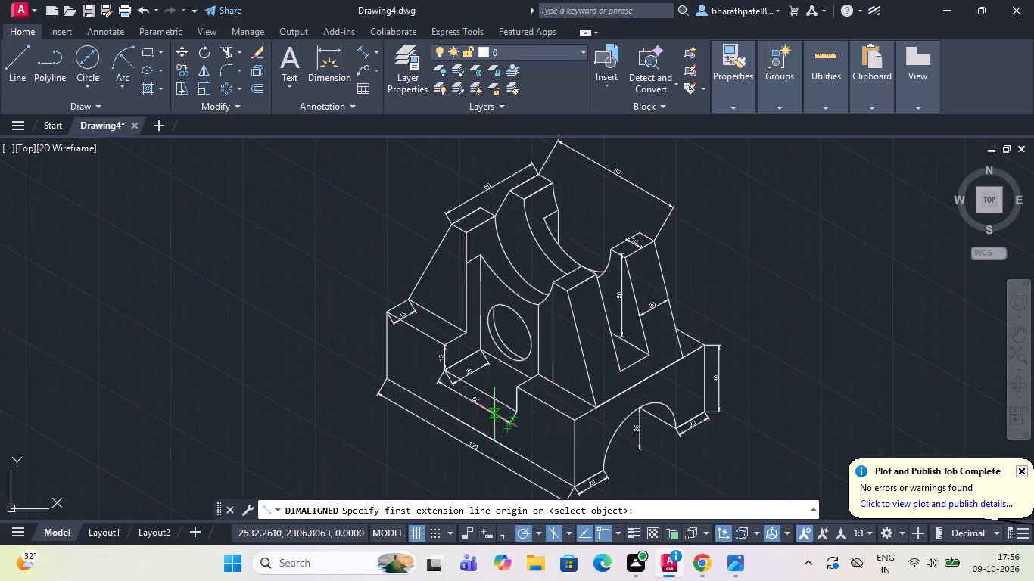
{"action": "scroll", "coordinate": [494, 414], "scroll_direction": "up", "scroll_amount": 1}
{"action": "scroll", "coordinate": [494, 414], "scroll_direction": "down", "scroll_amount": 1}
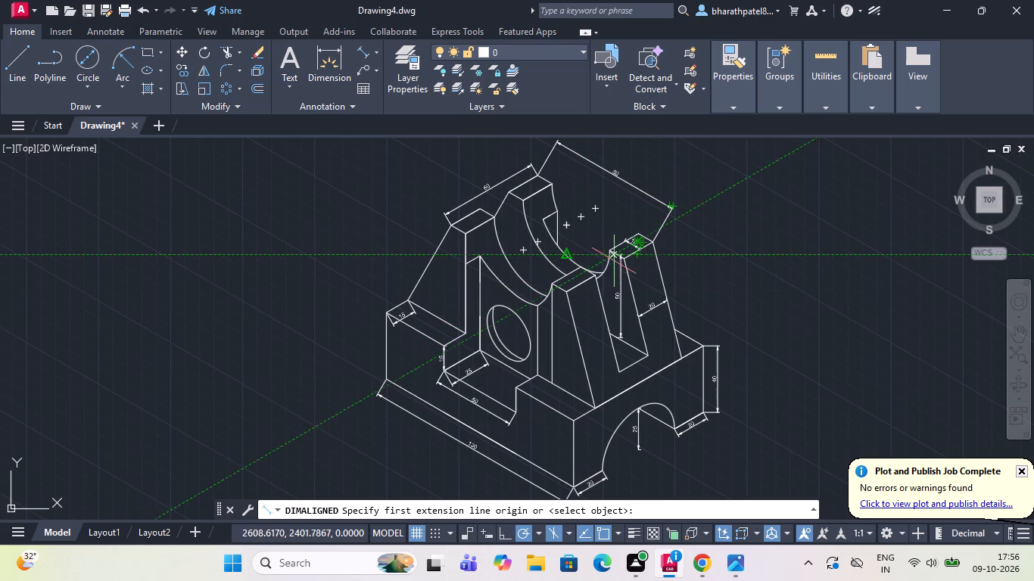
{"action": "scroll", "coordinate": [581, 245], "scroll_direction": "up", "scroll_amount": 2}
{"action": "scroll", "coordinate": [581, 245], "scroll_direction": "down", "scroll_amount": 2}
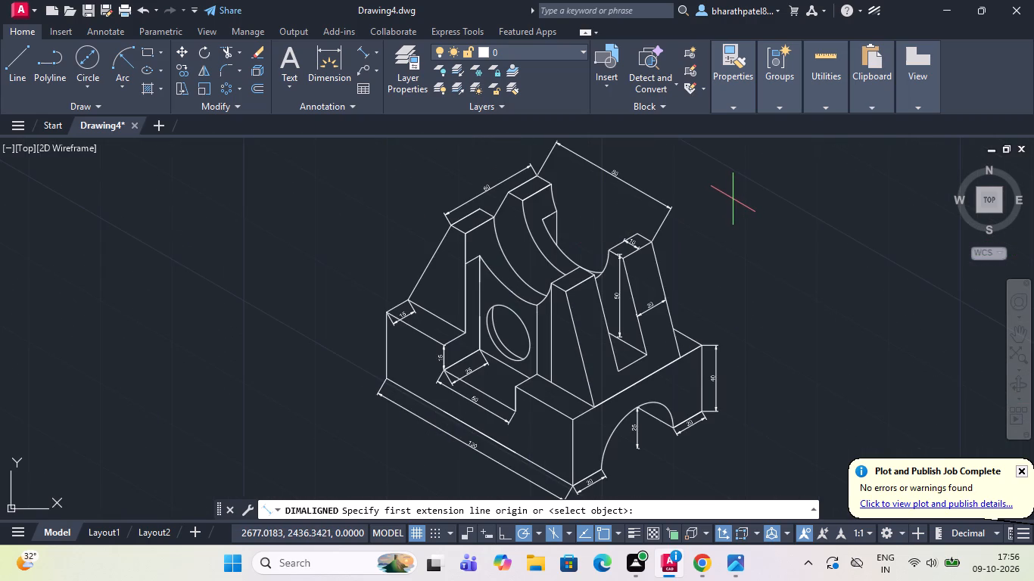
{"action": "scroll", "coordinate": [714, 206], "scroll_direction": "down", "scroll_amount": 1}
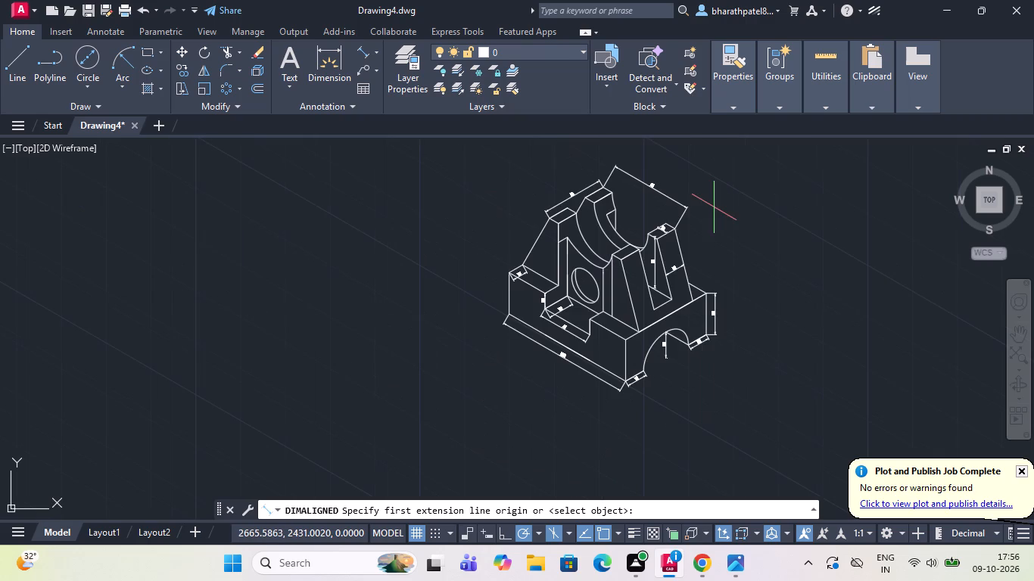
{"action": "scroll", "coordinate": [714, 207], "scroll_direction": "up", "scroll_amount": 1}
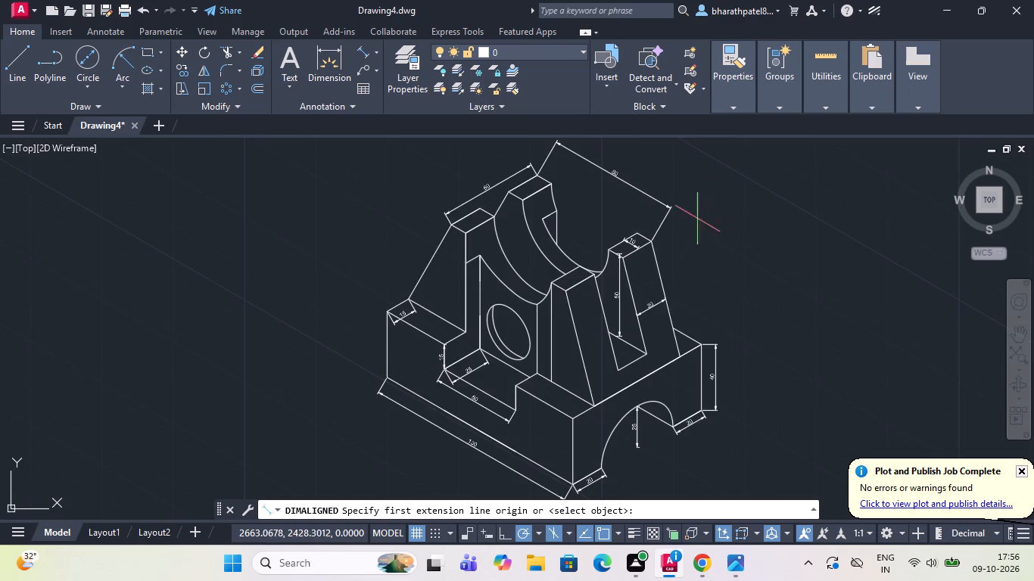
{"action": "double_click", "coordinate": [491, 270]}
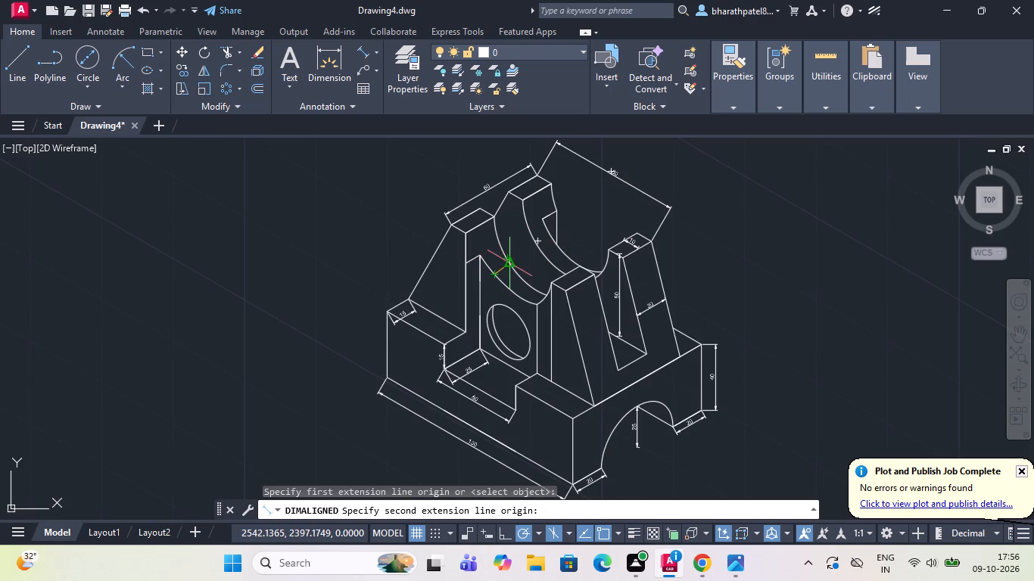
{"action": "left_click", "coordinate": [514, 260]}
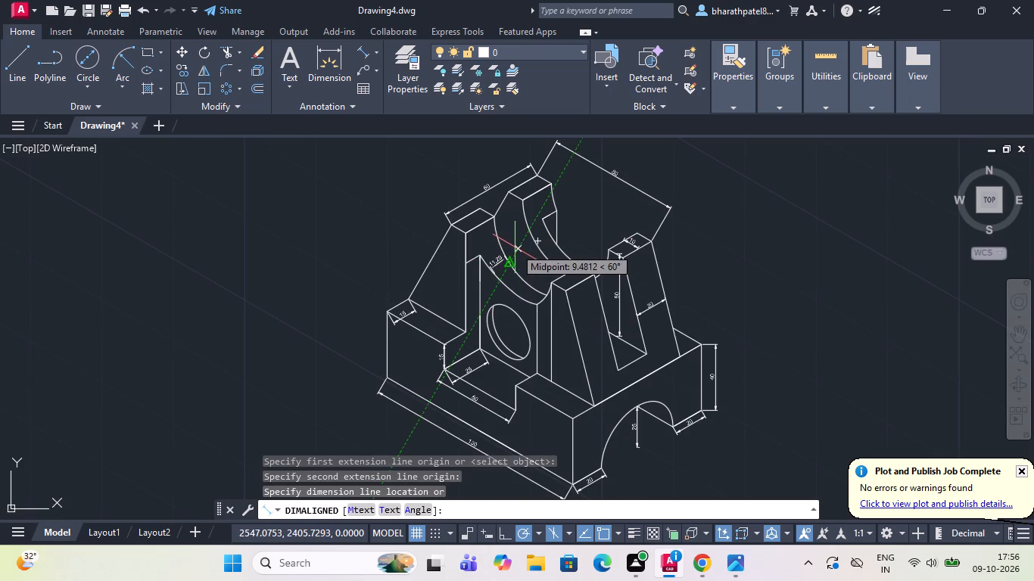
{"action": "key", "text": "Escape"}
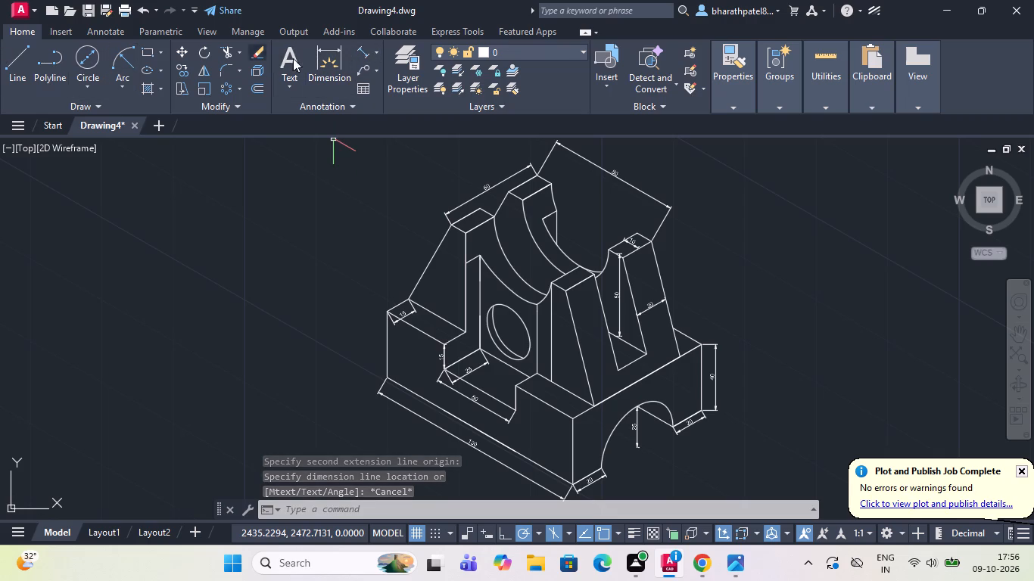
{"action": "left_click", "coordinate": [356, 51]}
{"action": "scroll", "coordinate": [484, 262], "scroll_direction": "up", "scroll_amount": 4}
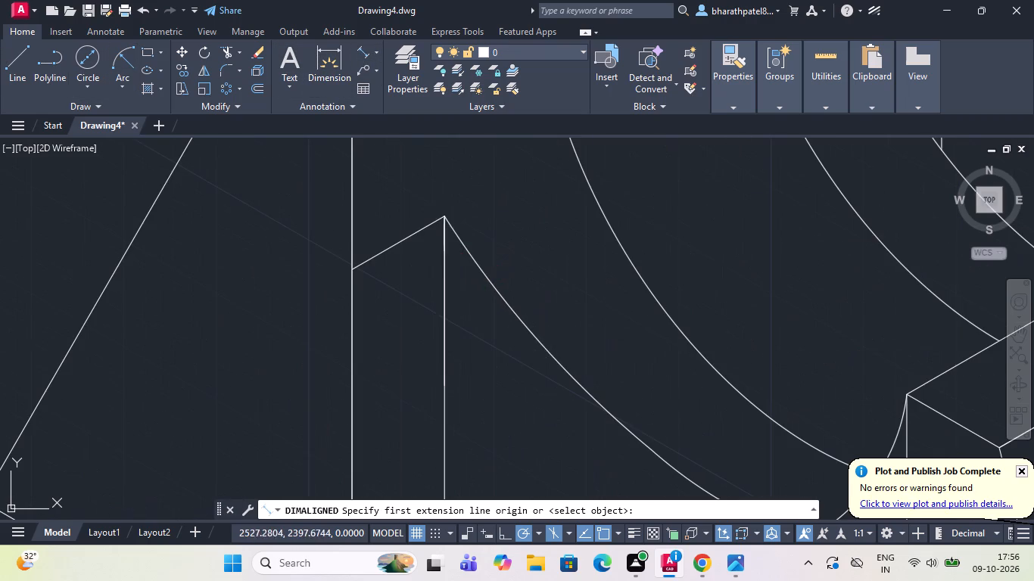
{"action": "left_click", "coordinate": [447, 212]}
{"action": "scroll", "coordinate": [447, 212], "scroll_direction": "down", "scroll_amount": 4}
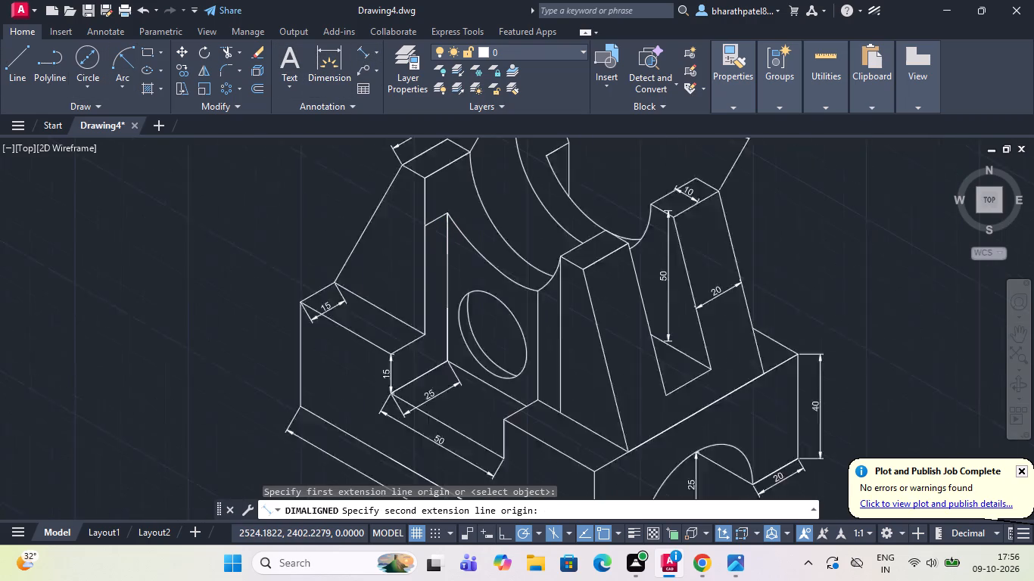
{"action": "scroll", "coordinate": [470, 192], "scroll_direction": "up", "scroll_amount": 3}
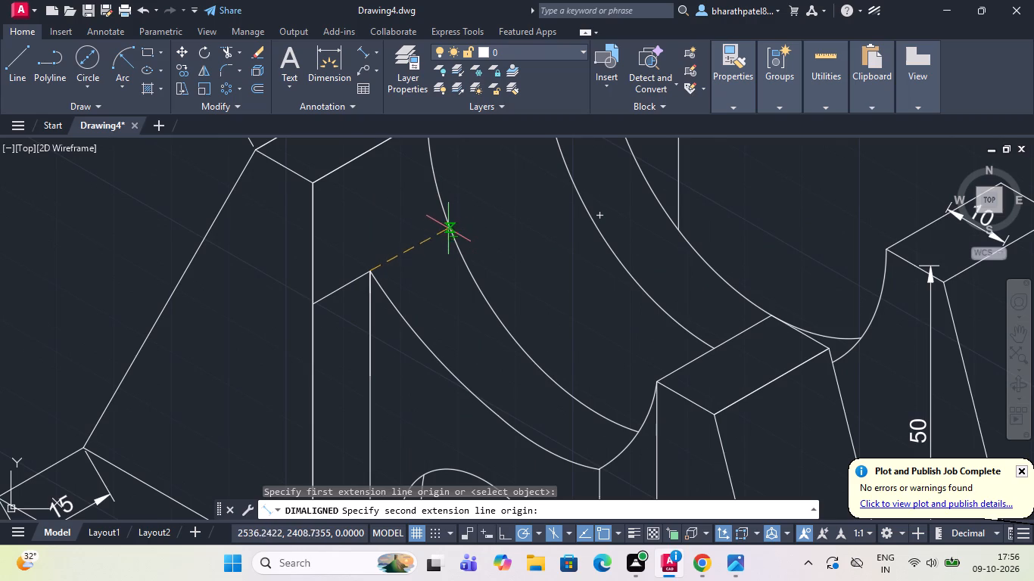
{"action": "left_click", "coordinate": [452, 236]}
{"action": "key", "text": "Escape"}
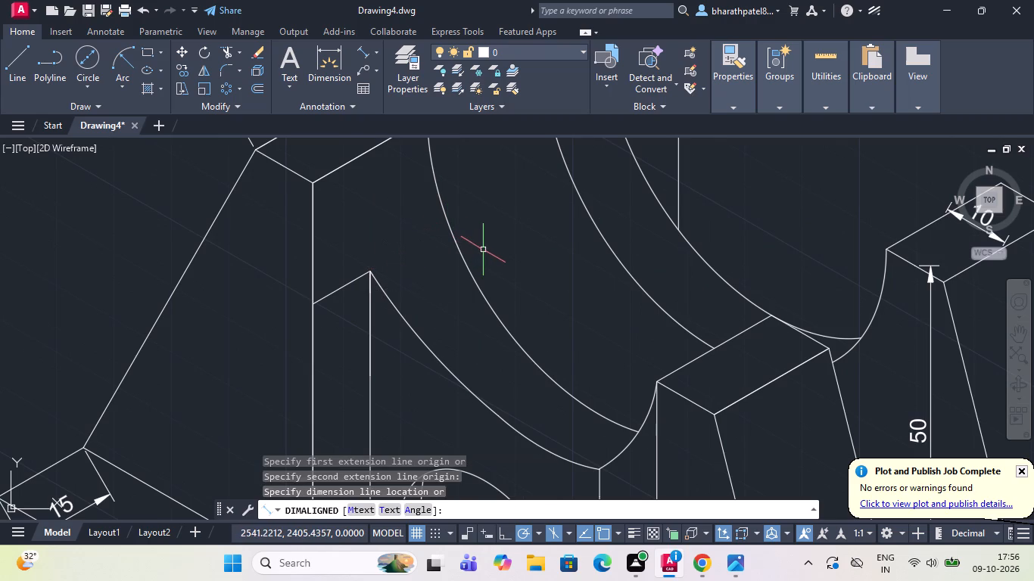
Draw a 10-unit helper line at 30° from the peak of the recessed front web, towards the curved cradle.
{"action": "left_click", "coordinate": [14, 64]}
{"action": "left_click", "coordinate": [366, 273]}
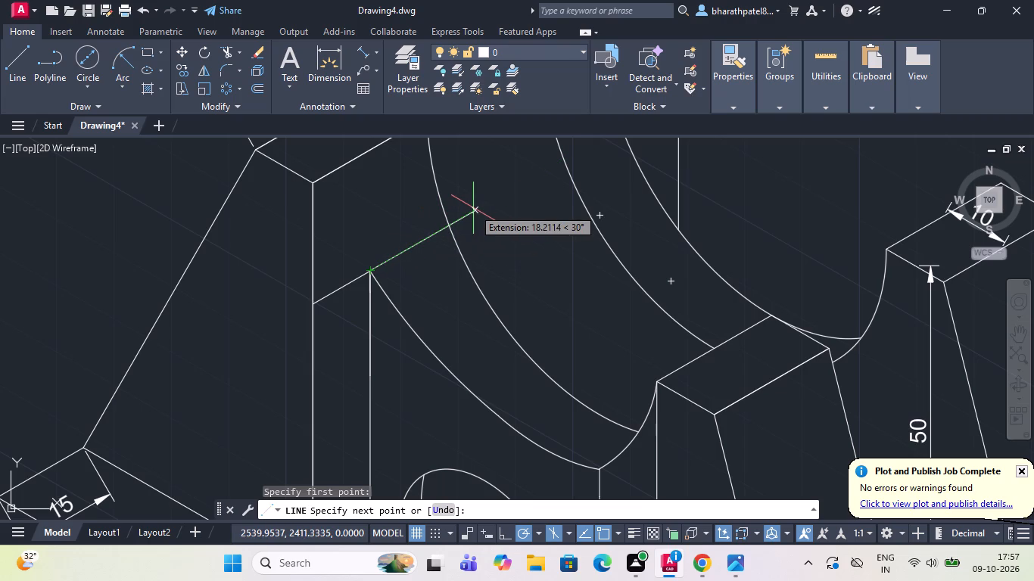
{"action": "type", "text": "10"}
{"action": "key", "text": "Return"}
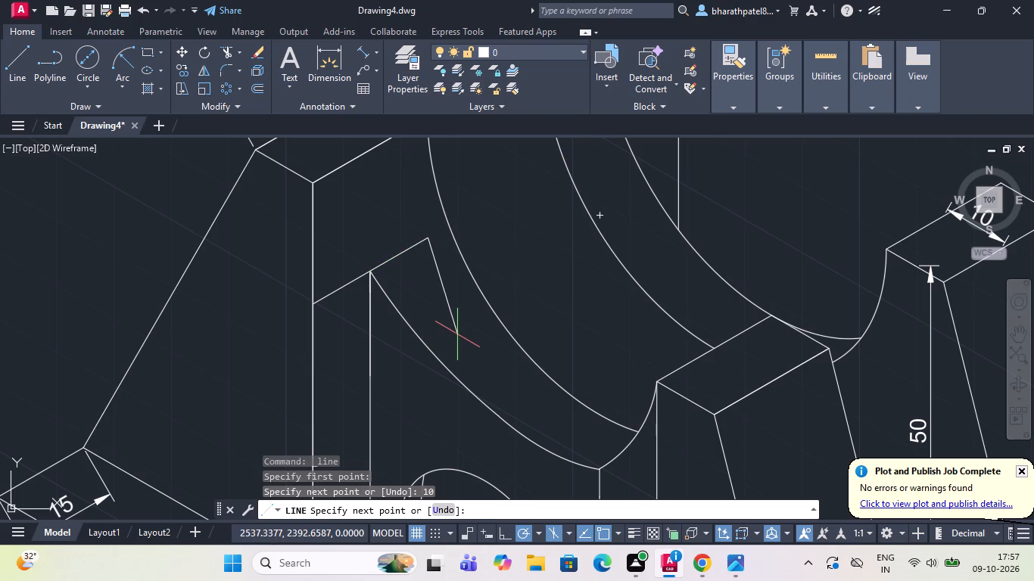
{"action": "key", "text": "1"}
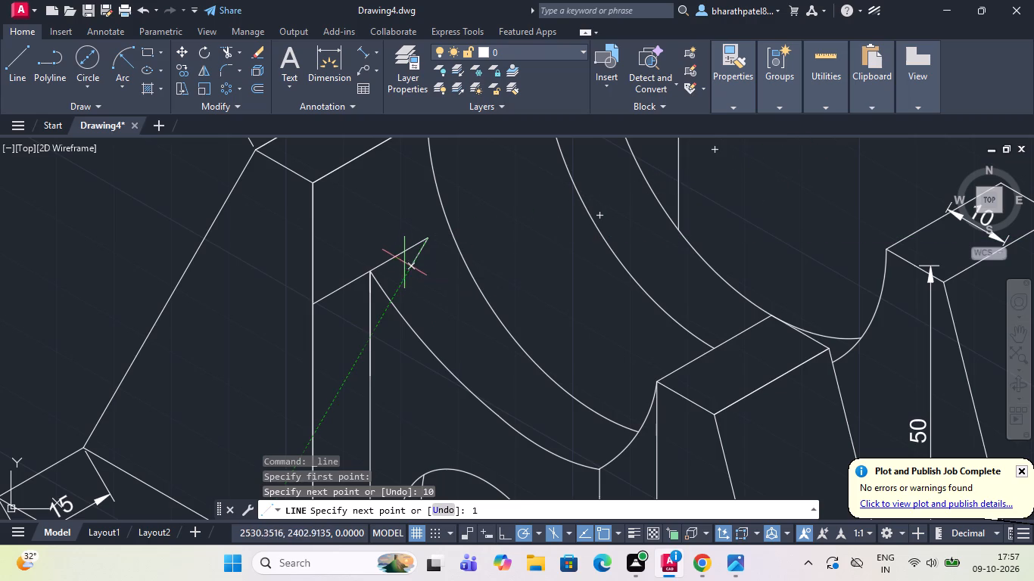
{"action": "key", "text": "Escape"}
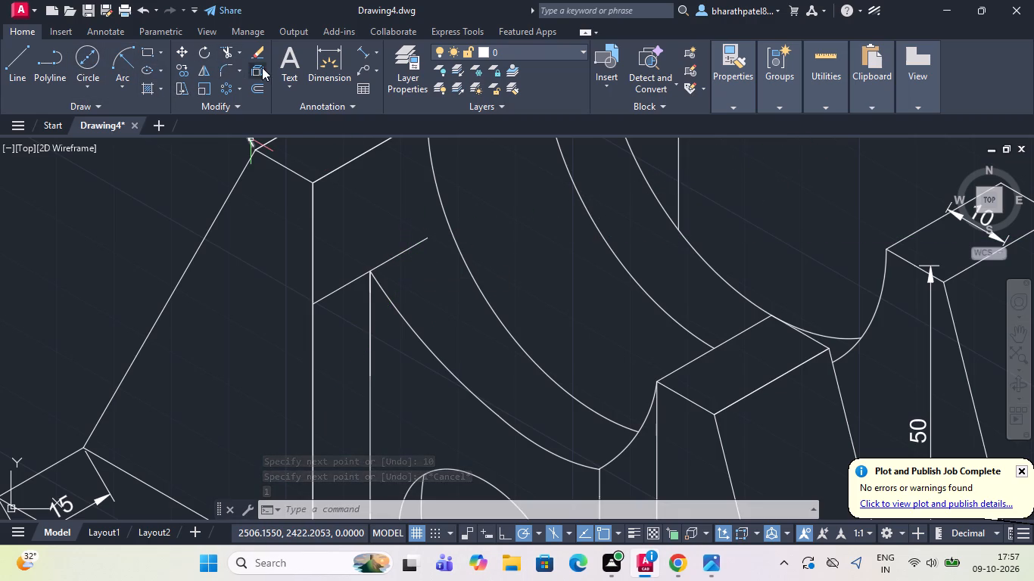
Add an aligned dimension along the helper line at the web's peak, offset just below the line.
{"action": "left_click", "coordinate": [367, 55]}
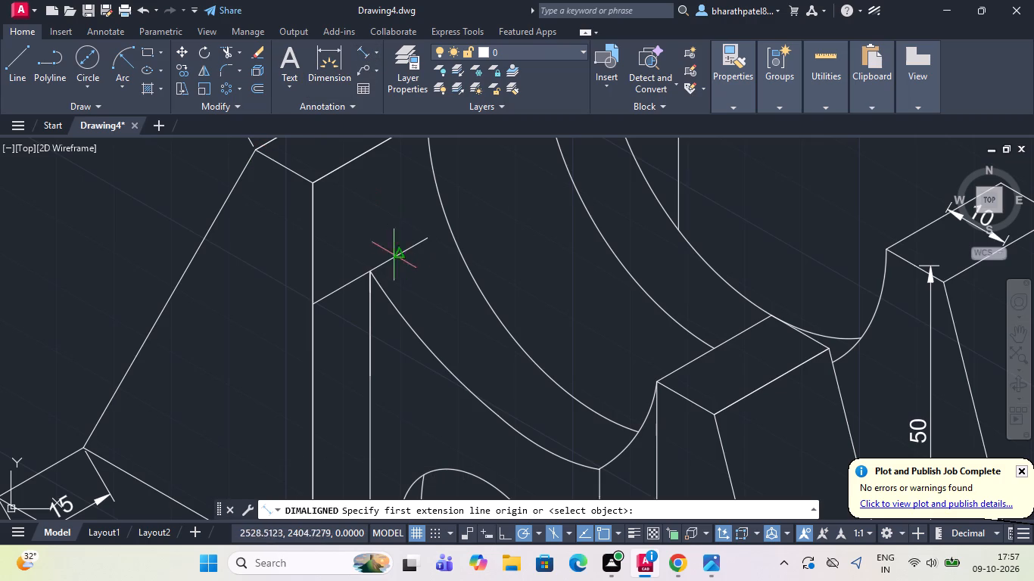
{"action": "left_click_drag", "start_coordinate": [369, 270], "coordinate": [390, 262]}
{"action": "left_click", "coordinate": [431, 239]}
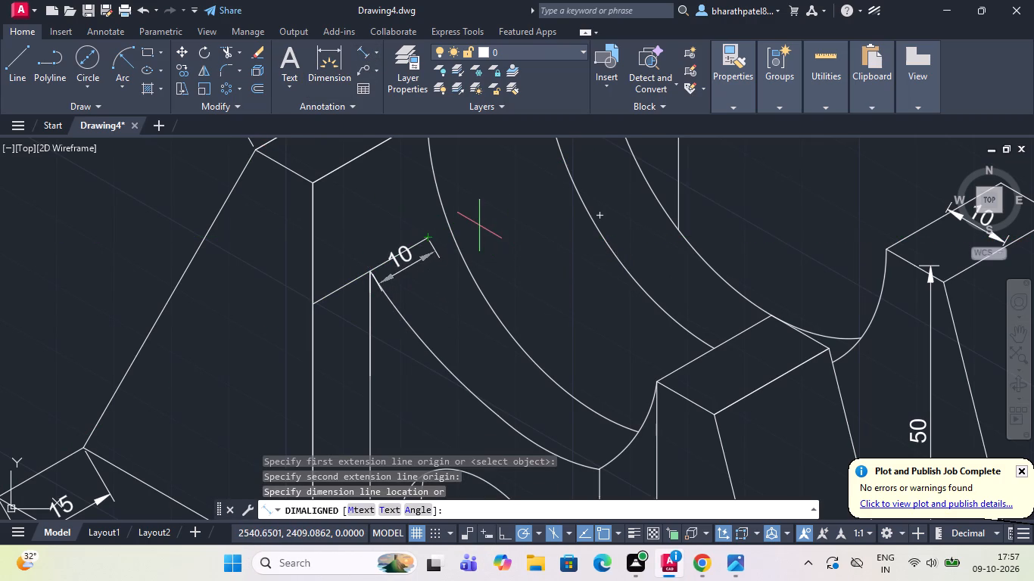
{"action": "left_click", "coordinate": [500, 250]}
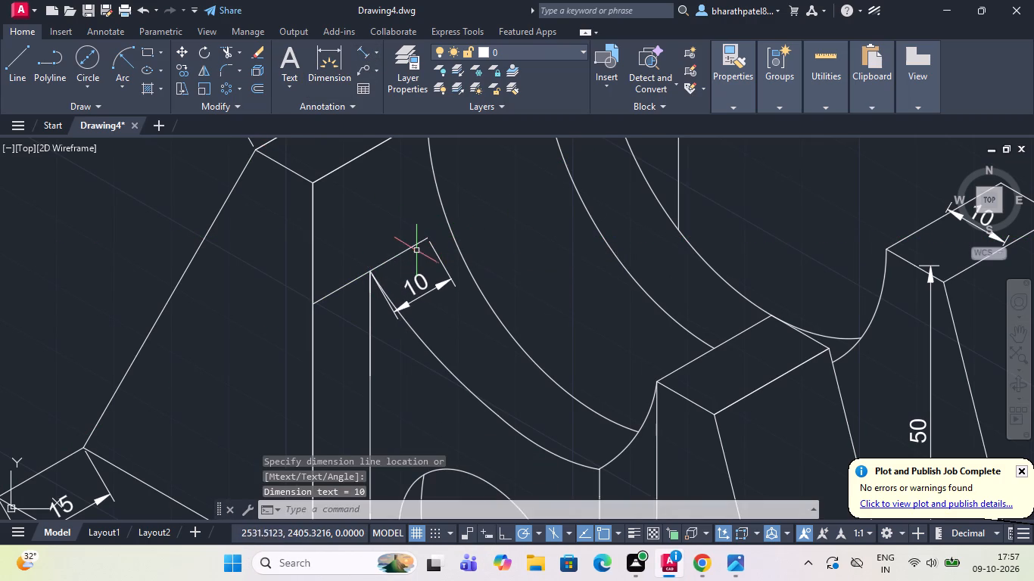
Delete the helper line at the web's peak, keeping its 10 dimension.
{"action": "left_click", "coordinate": [409, 249]}
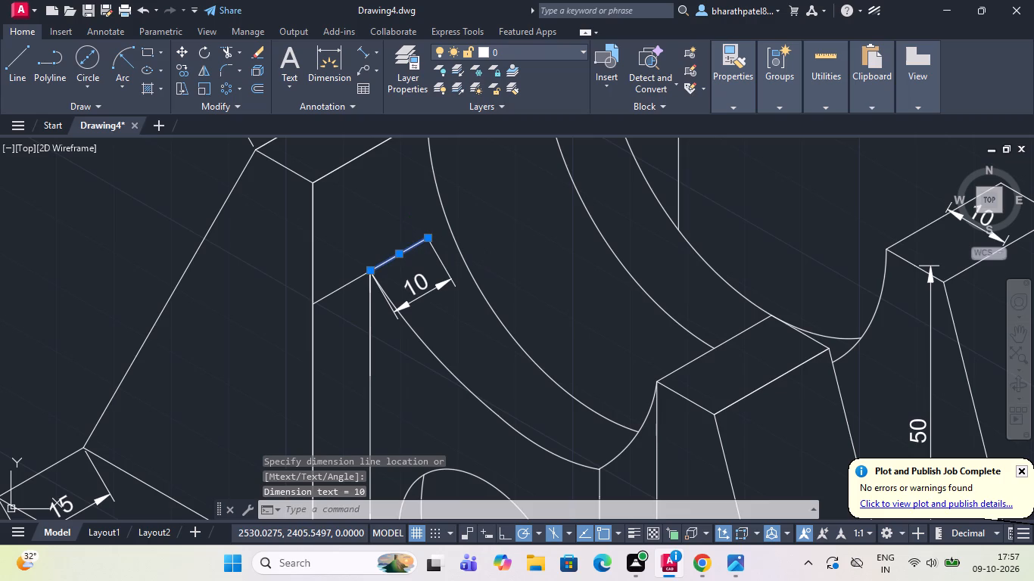
{"action": "key", "text": "Delete"}
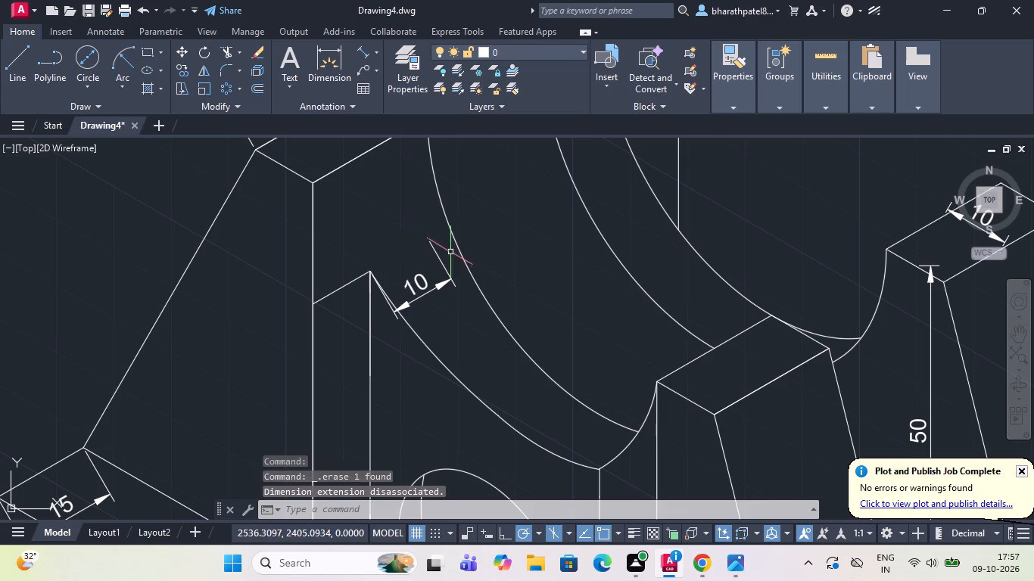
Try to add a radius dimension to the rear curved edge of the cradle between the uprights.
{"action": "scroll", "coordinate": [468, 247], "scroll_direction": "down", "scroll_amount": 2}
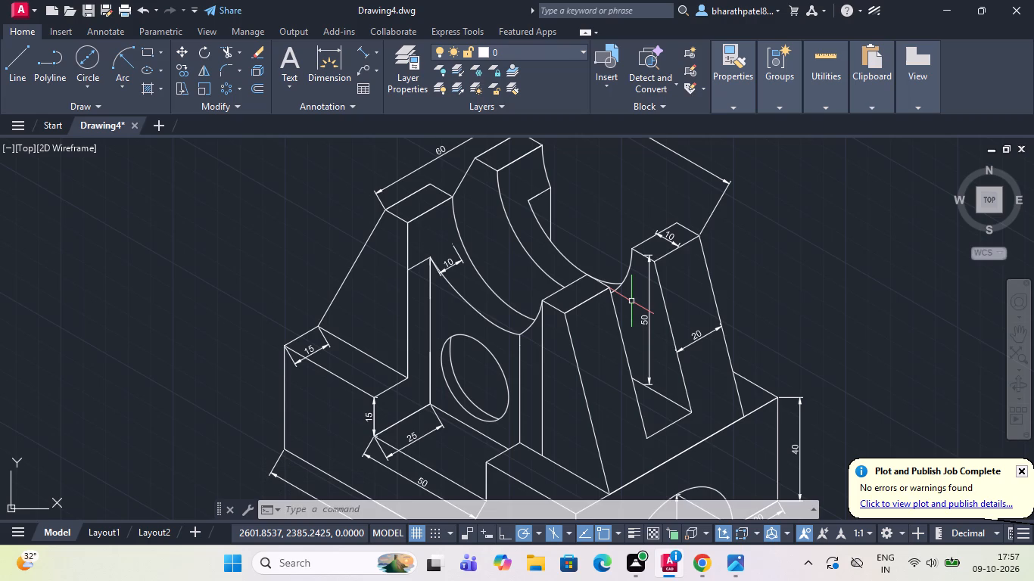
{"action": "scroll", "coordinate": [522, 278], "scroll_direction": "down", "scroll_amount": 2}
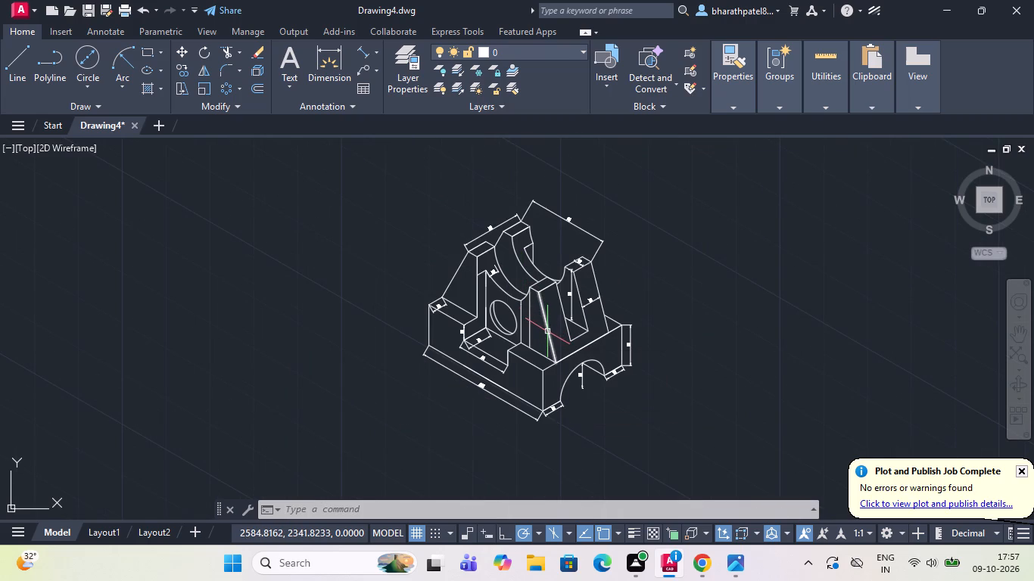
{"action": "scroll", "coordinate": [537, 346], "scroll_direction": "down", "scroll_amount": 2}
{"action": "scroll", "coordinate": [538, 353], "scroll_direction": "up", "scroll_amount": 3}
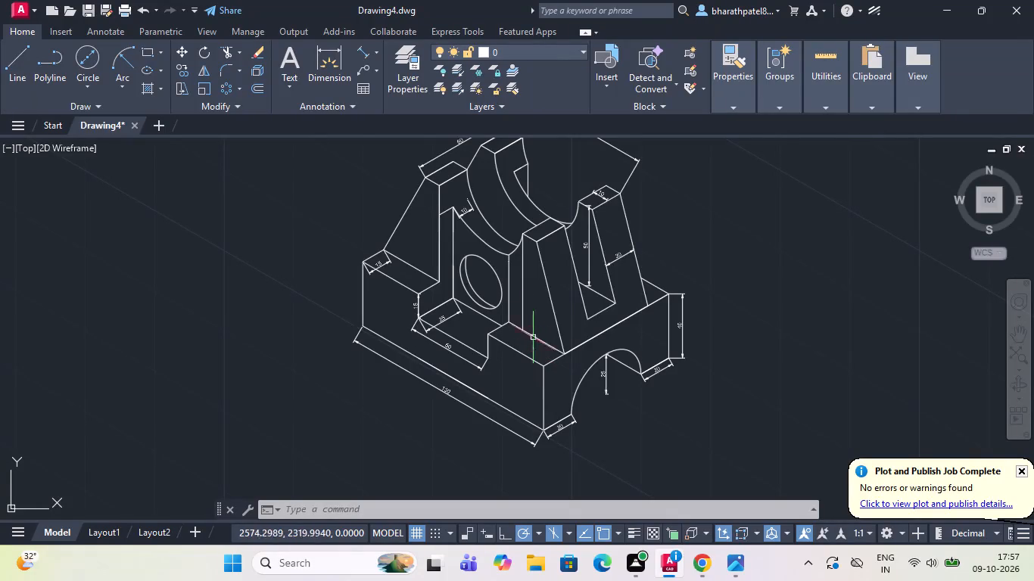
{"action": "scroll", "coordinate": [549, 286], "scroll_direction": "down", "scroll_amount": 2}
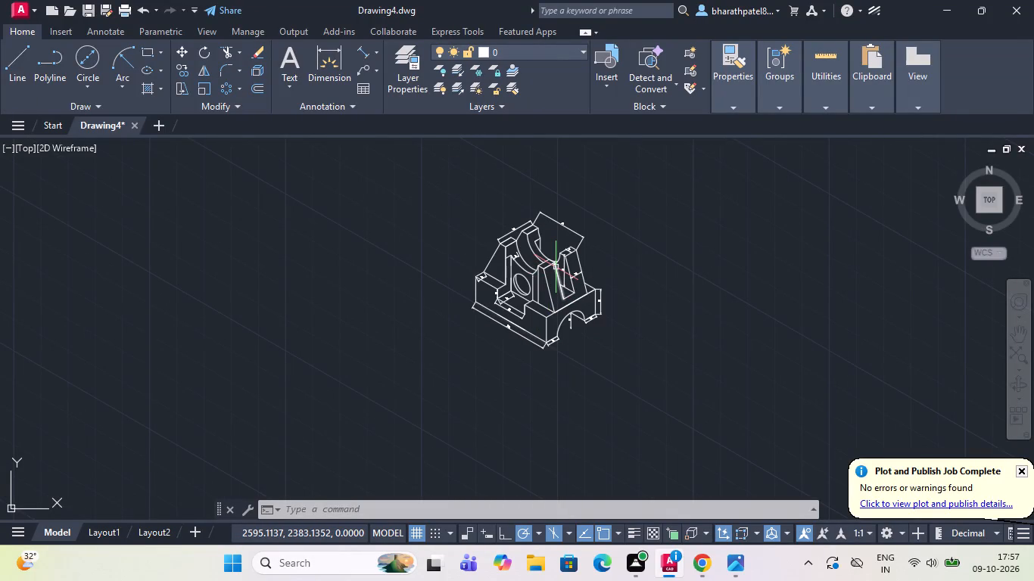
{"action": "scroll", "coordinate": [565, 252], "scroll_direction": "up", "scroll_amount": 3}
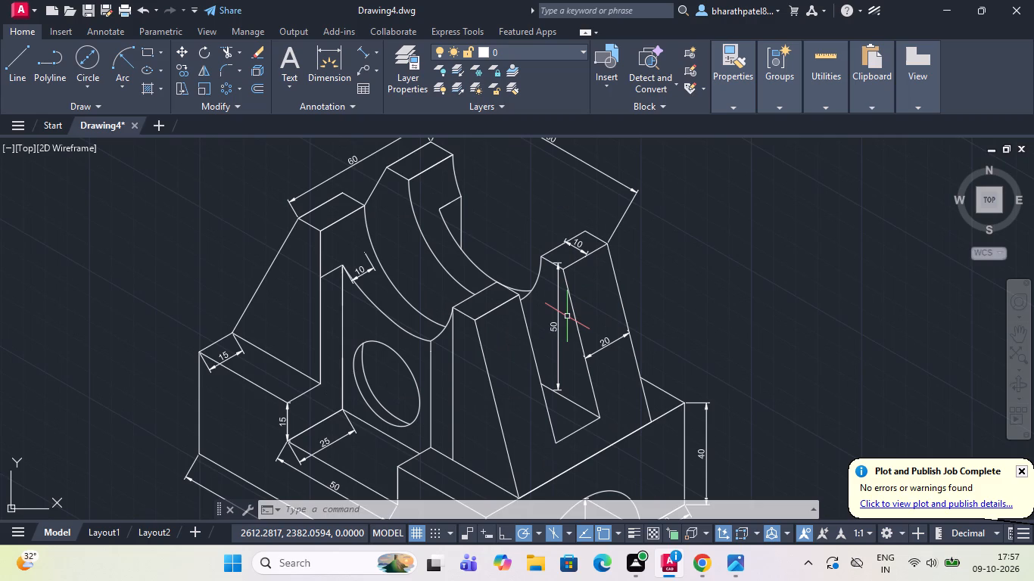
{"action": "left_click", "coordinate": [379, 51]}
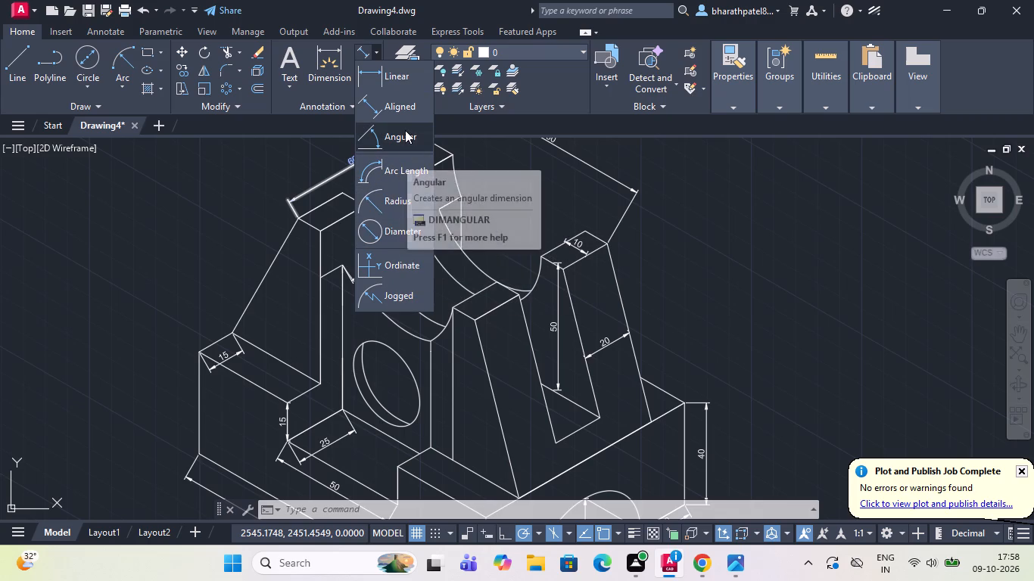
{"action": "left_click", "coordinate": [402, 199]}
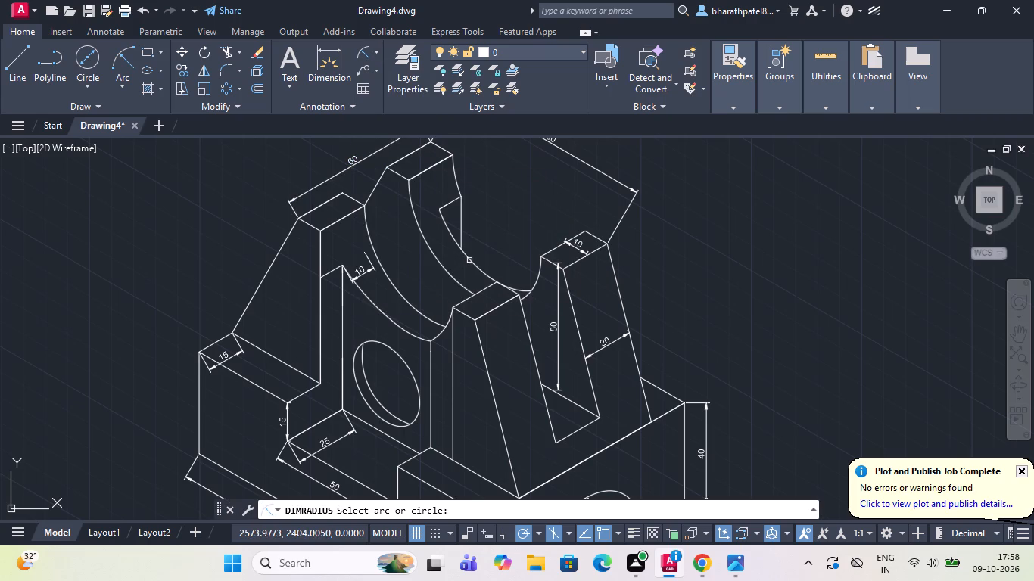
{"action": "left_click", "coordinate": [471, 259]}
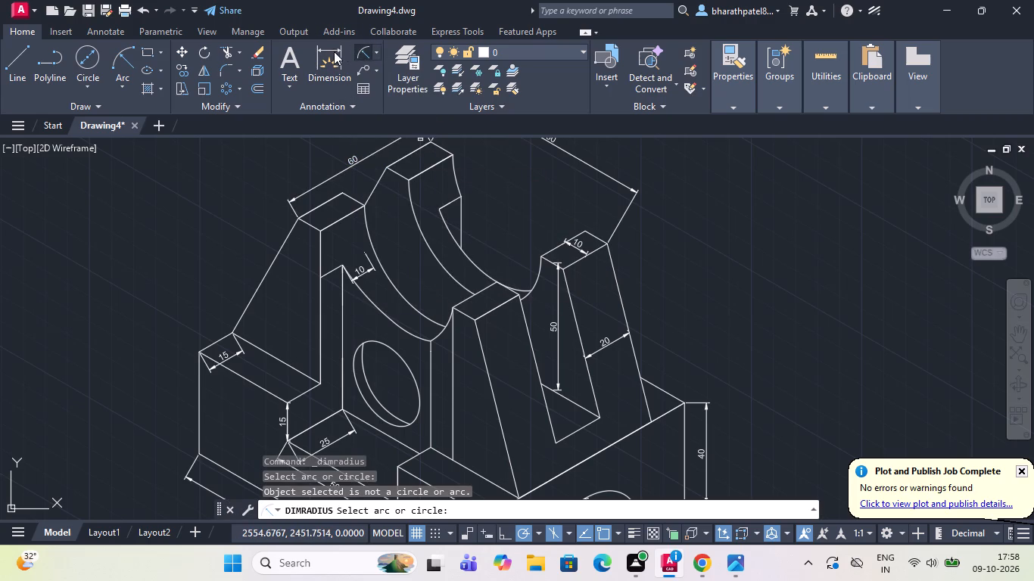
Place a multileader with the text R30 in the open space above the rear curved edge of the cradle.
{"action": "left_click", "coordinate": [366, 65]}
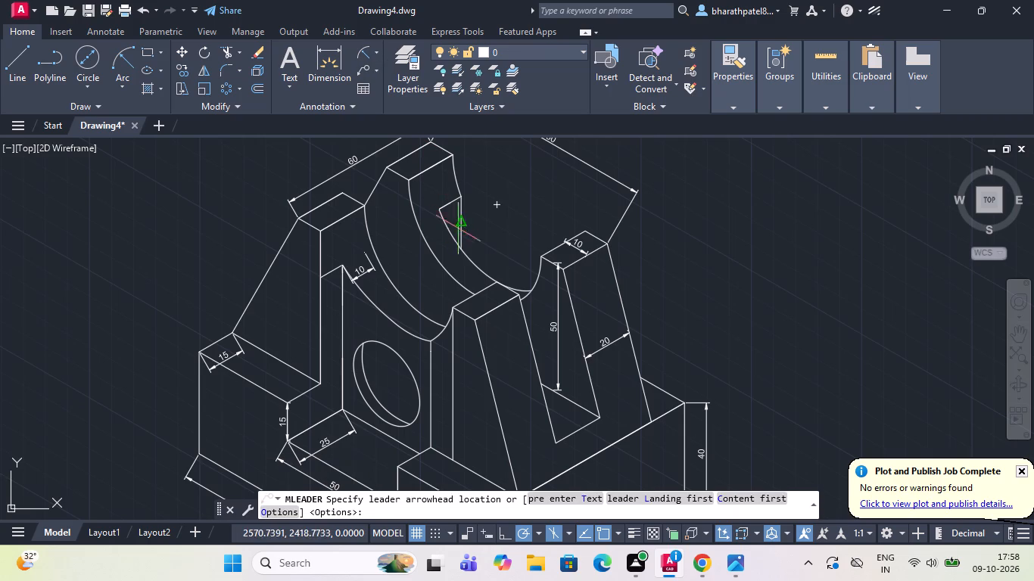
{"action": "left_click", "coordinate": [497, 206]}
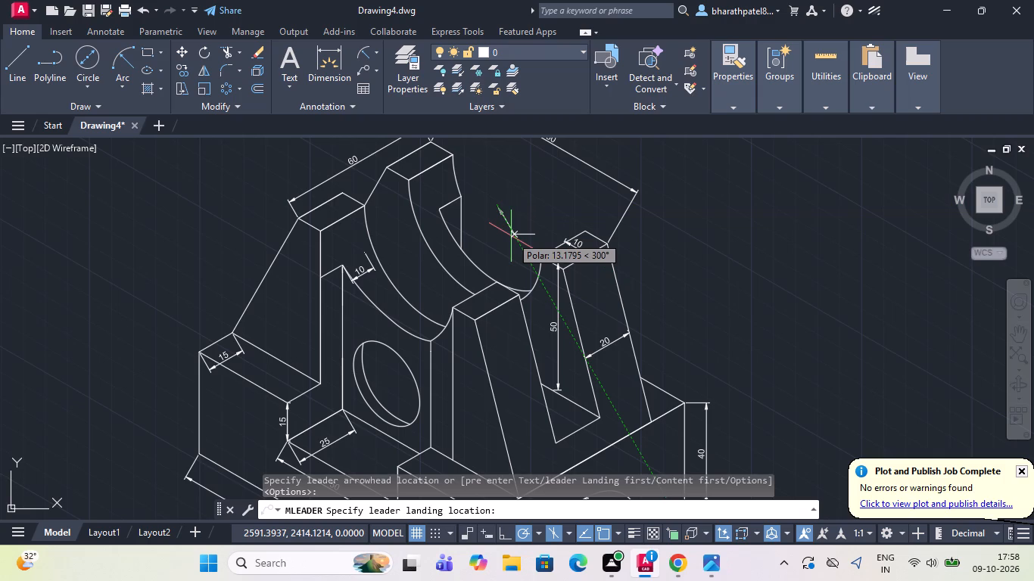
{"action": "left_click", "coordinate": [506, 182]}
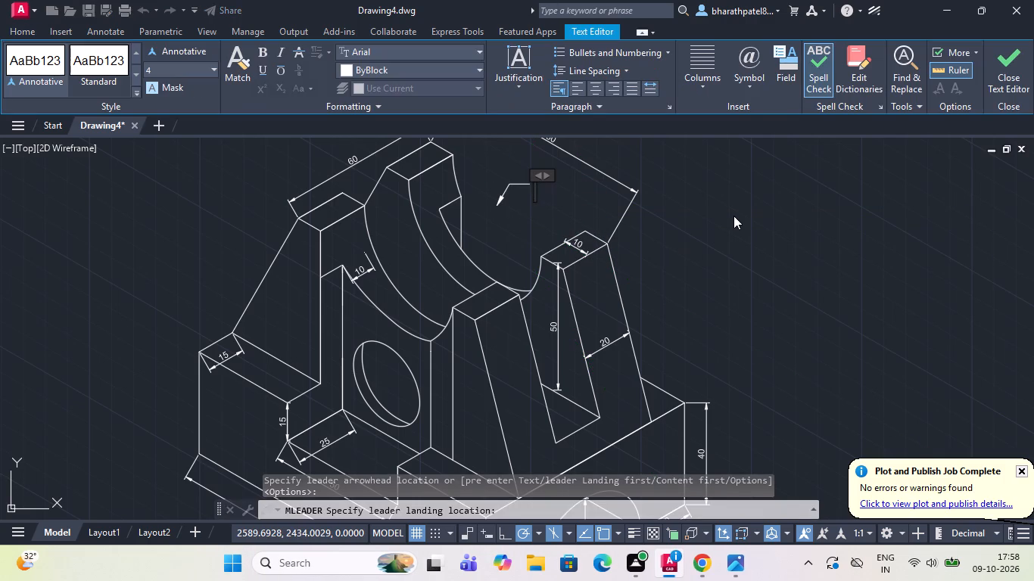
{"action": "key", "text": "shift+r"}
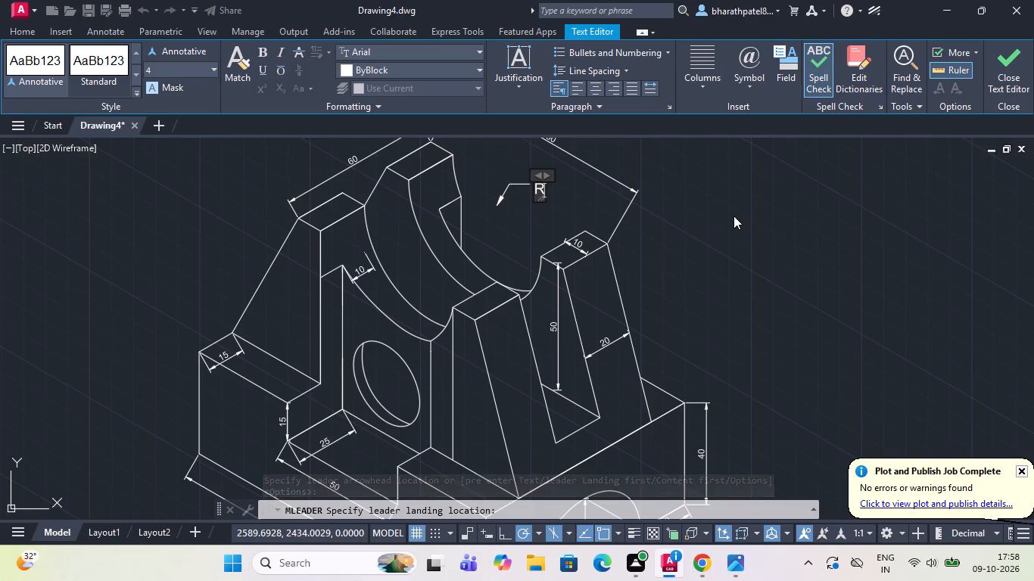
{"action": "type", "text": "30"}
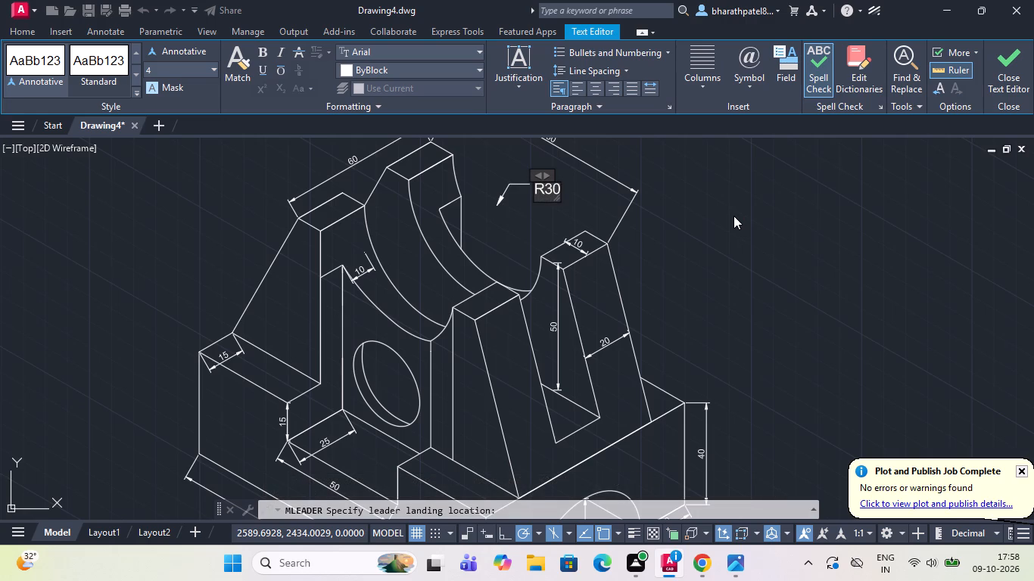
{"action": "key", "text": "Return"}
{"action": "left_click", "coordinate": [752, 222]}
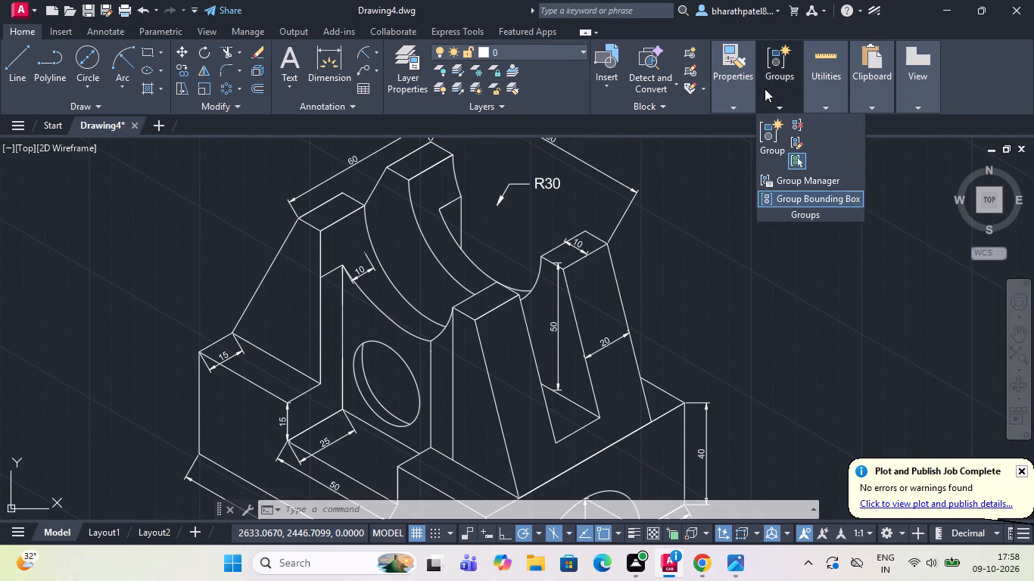
Load the ACAD_ISO02W100 ISO dash linetype from acadiso.lin into the drawing.
{"action": "left_click", "coordinate": [810, 164]}
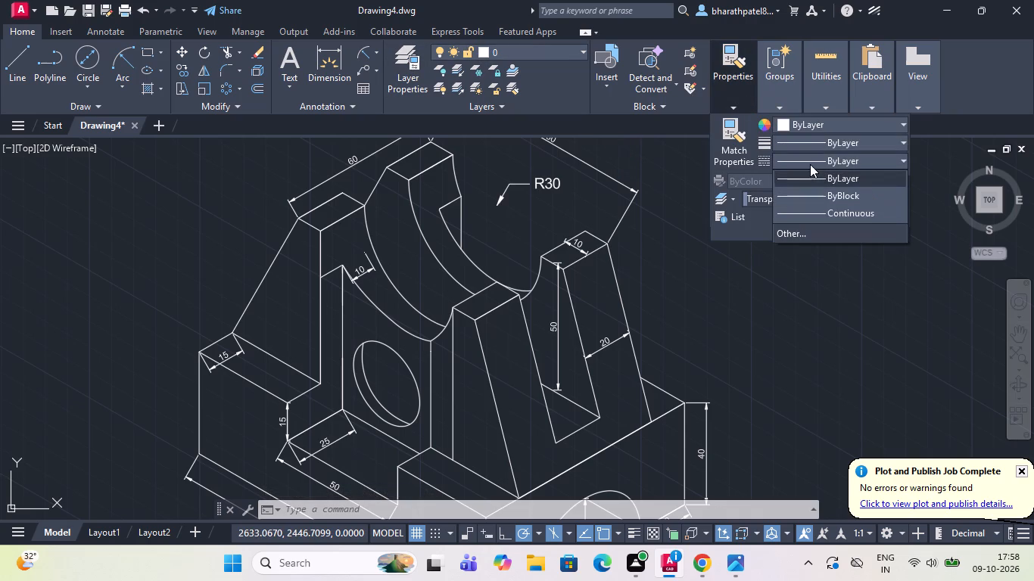
{"action": "left_click", "coordinate": [826, 232]}
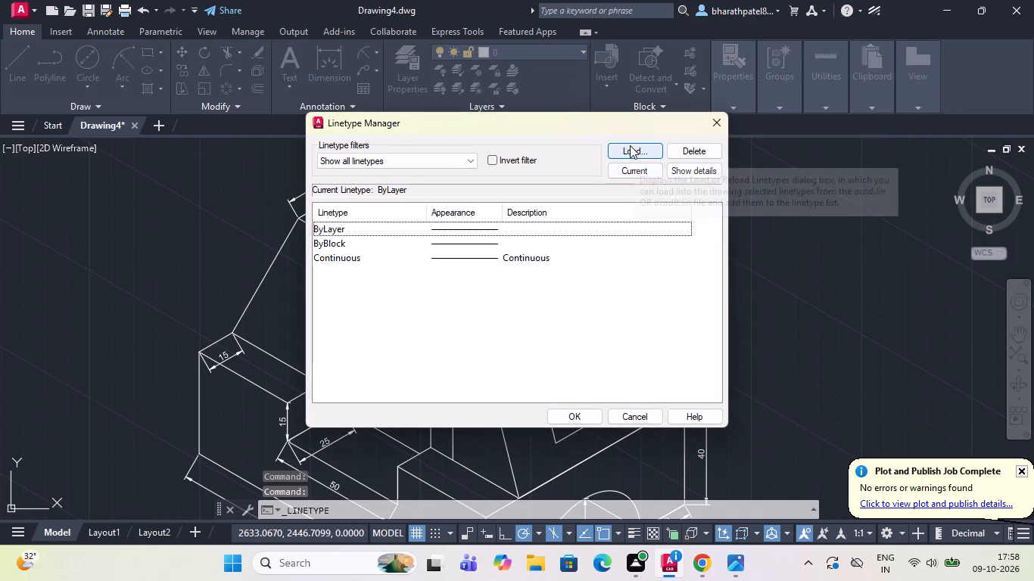
{"action": "left_click", "coordinate": [630, 145]}
{"action": "left_click", "coordinate": [599, 255]}
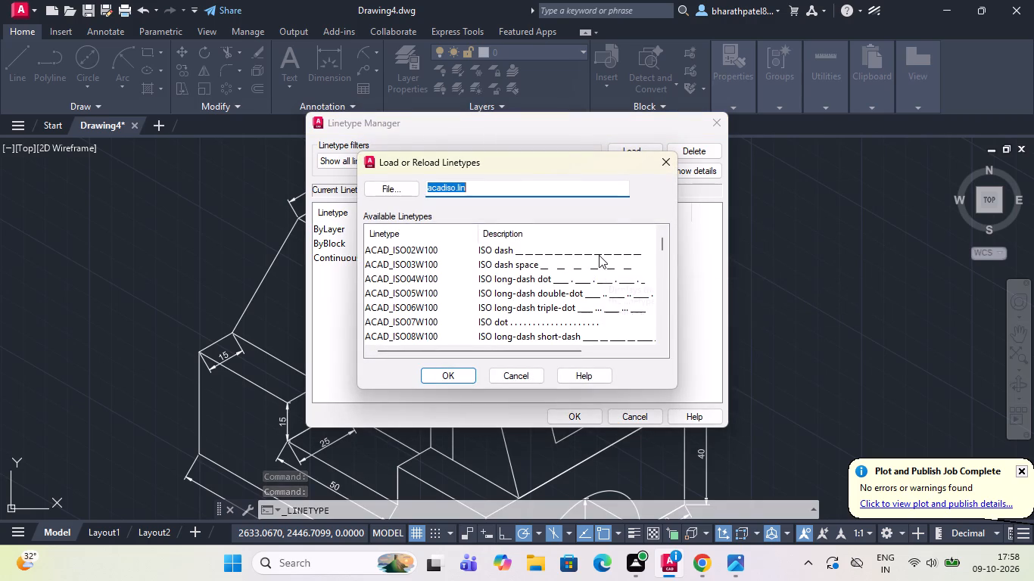
{"action": "left_click", "coordinate": [455, 377]}
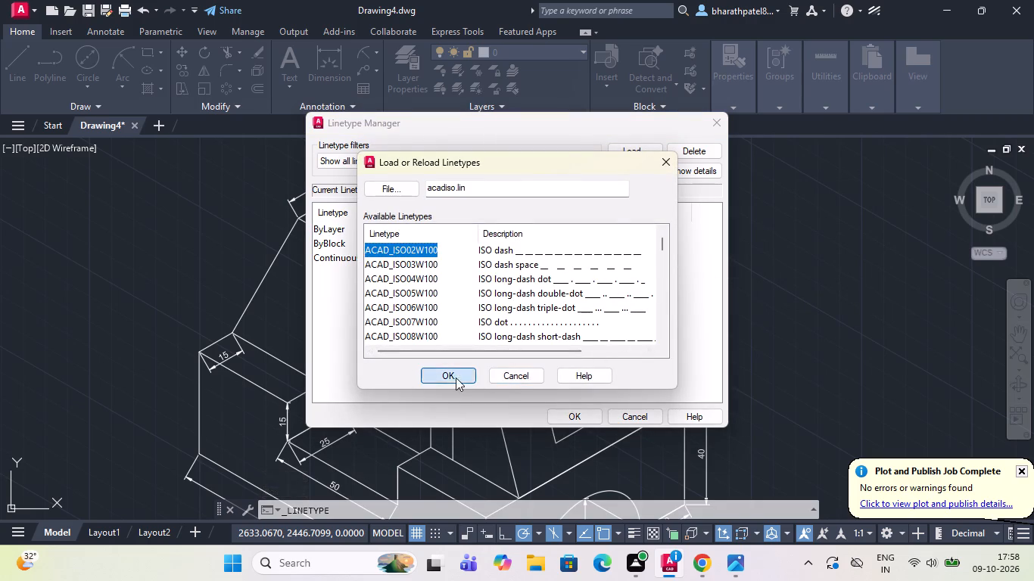
{"action": "left_click", "coordinate": [586, 415]}
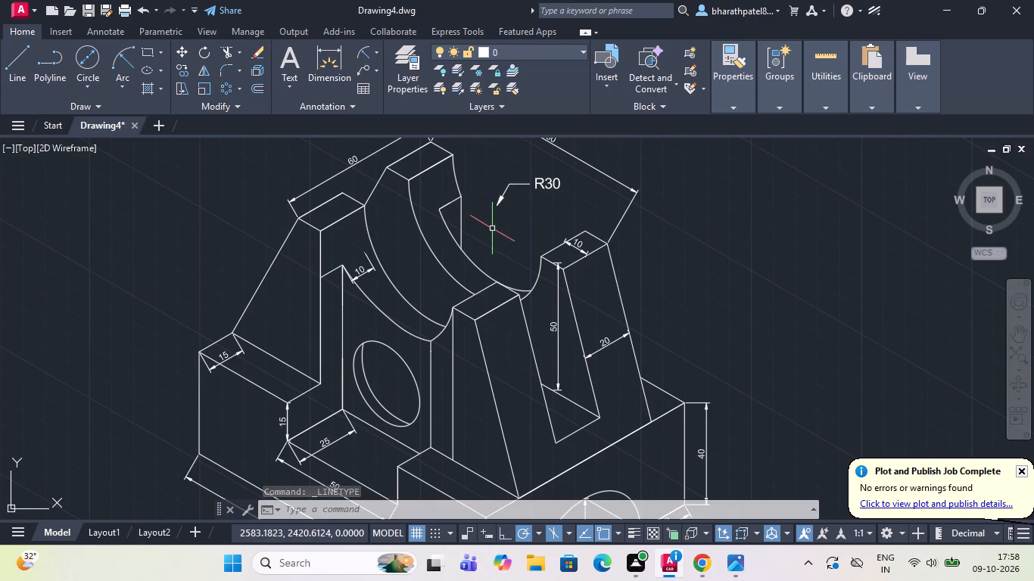
Make ACAD_ISO02W100 the current linetype and draw a dashed line joining the rear uprights' facing top corners across the cradle.
{"action": "left_click", "coordinate": [16, 57]}
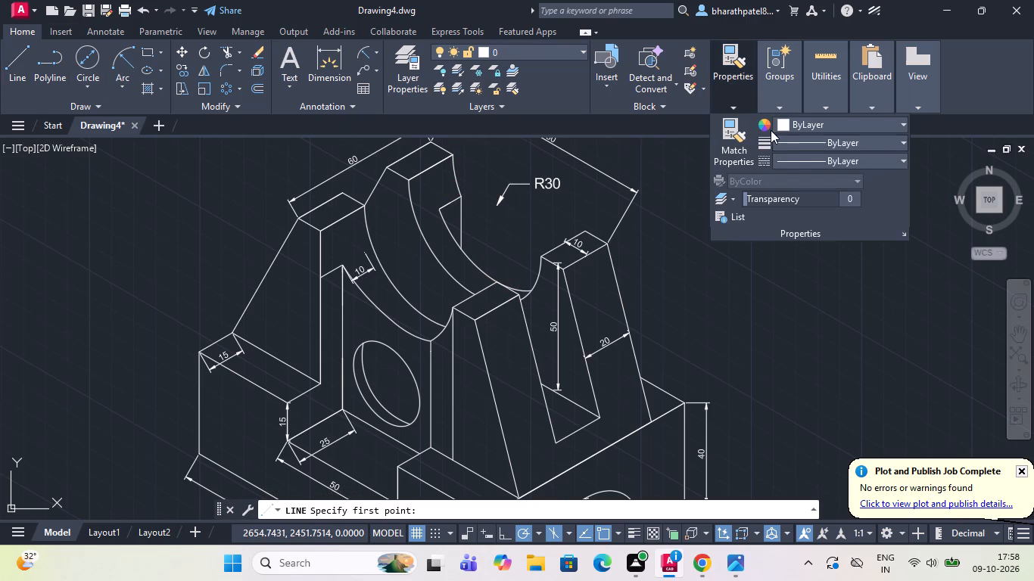
{"action": "left_click", "coordinate": [797, 158]}
{"action": "left_click", "coordinate": [816, 210]}
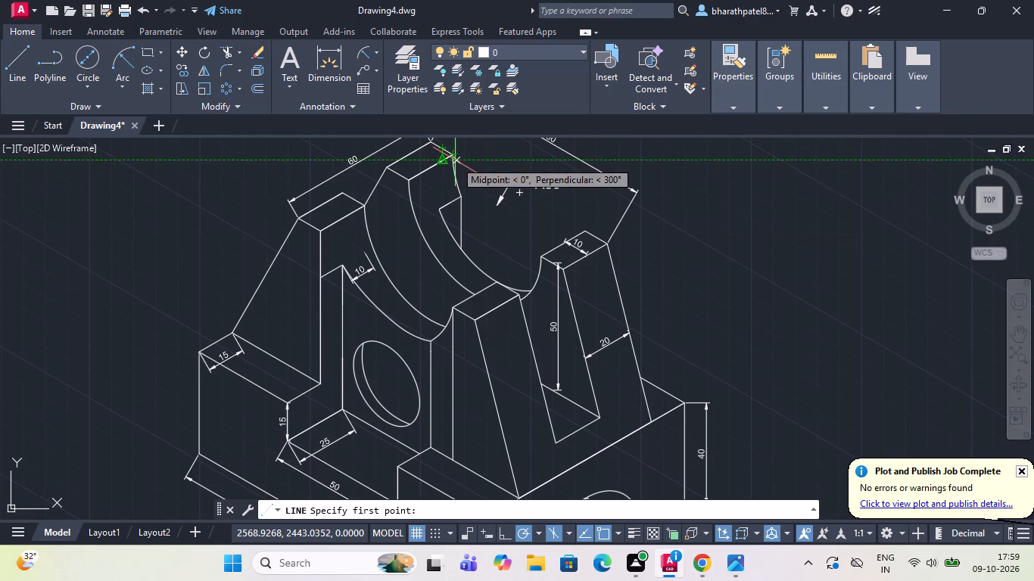
{"action": "scroll", "coordinate": [451, 151], "scroll_direction": "up", "scroll_amount": 2}
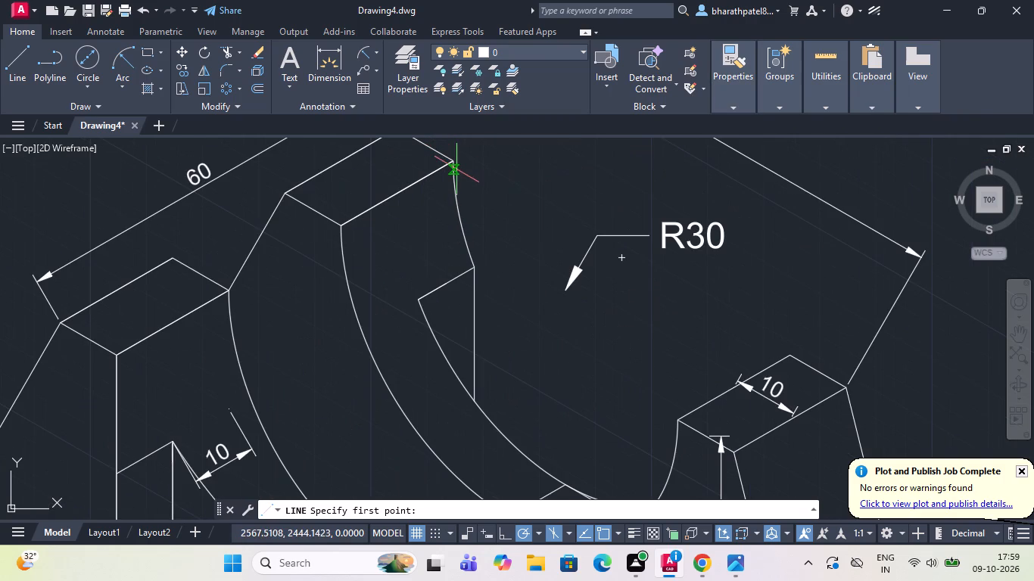
{"action": "left_click", "coordinate": [452, 165]}
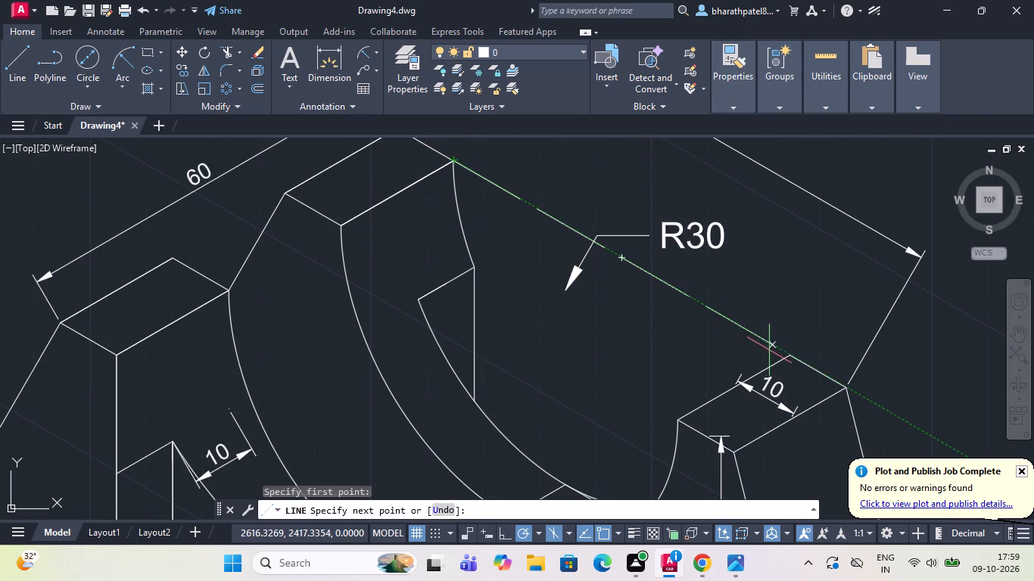
{"action": "left_click", "coordinate": [786, 354]}
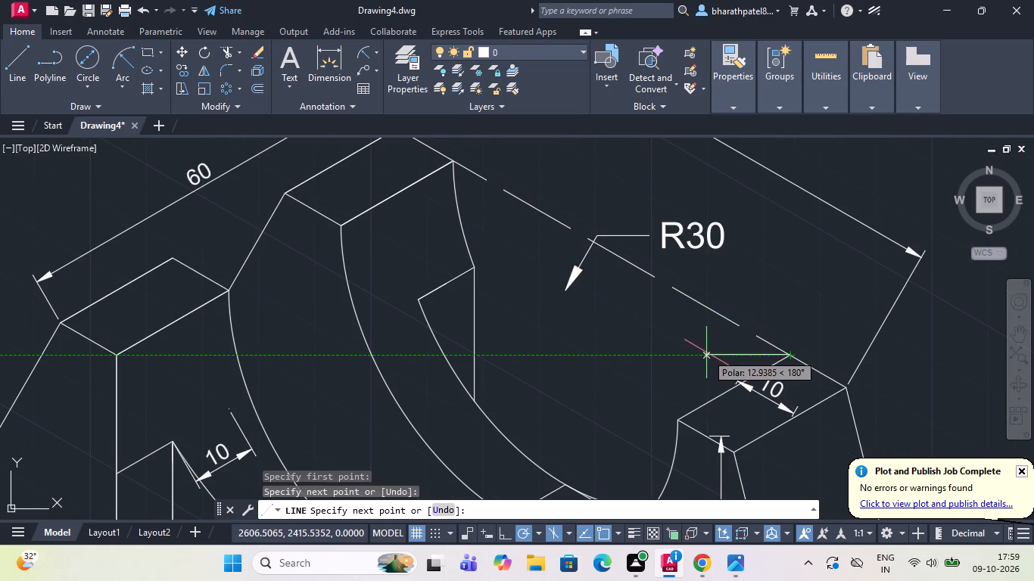
{"action": "key", "text": "Escape"}
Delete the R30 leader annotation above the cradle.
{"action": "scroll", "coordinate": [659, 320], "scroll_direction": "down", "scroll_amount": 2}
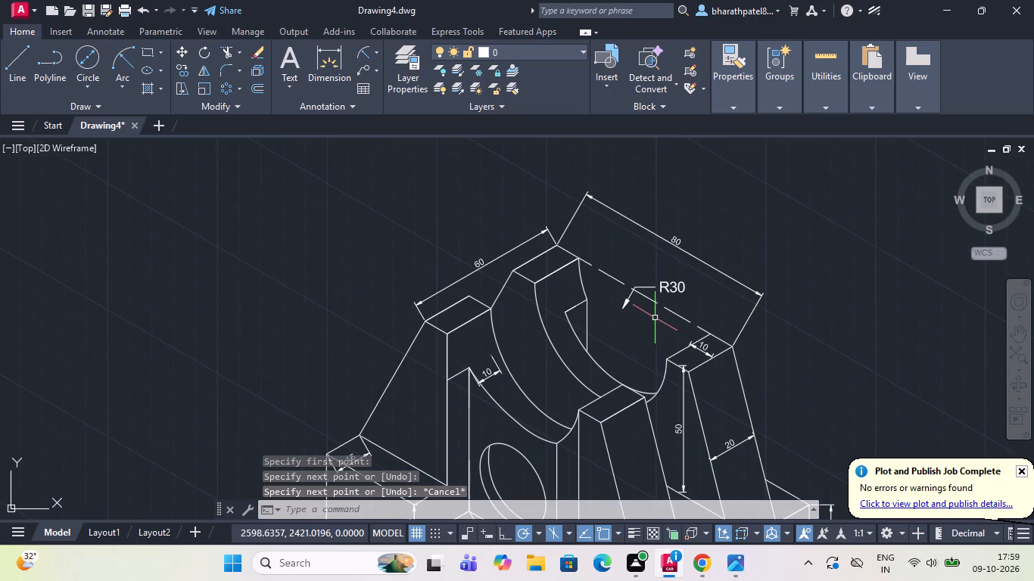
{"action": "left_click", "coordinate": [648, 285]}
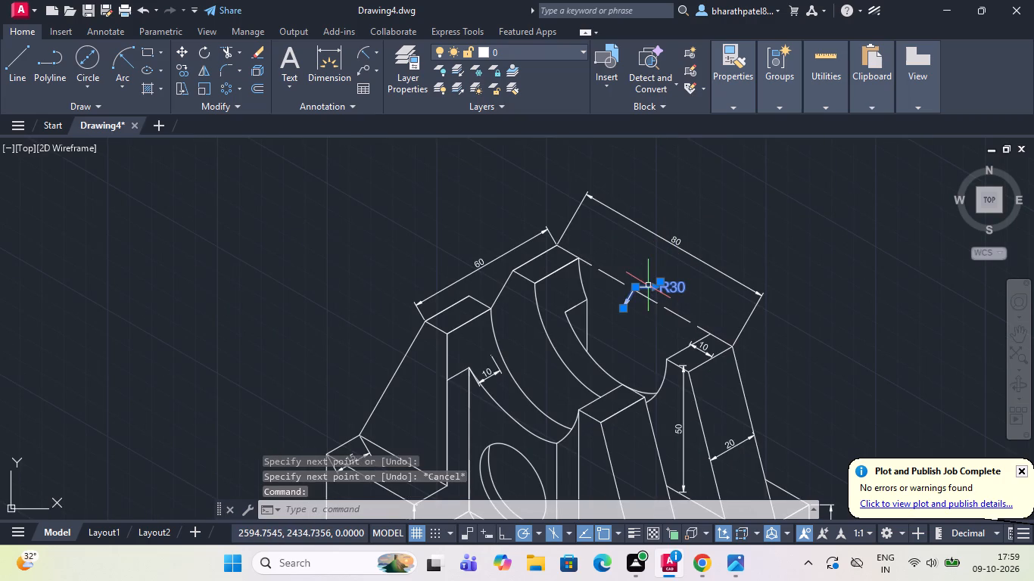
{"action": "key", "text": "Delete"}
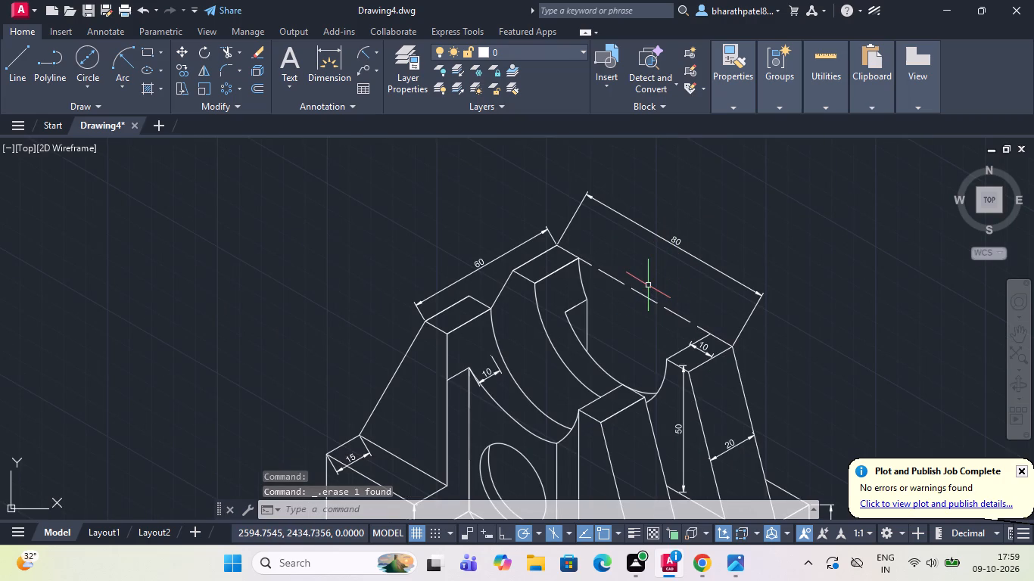
Draw a vertical dashed centreline in two segments, crossing the rear dashed line and extending down to just above the cradle's curved edge.
{"action": "left_click", "coordinate": [26, 64]}
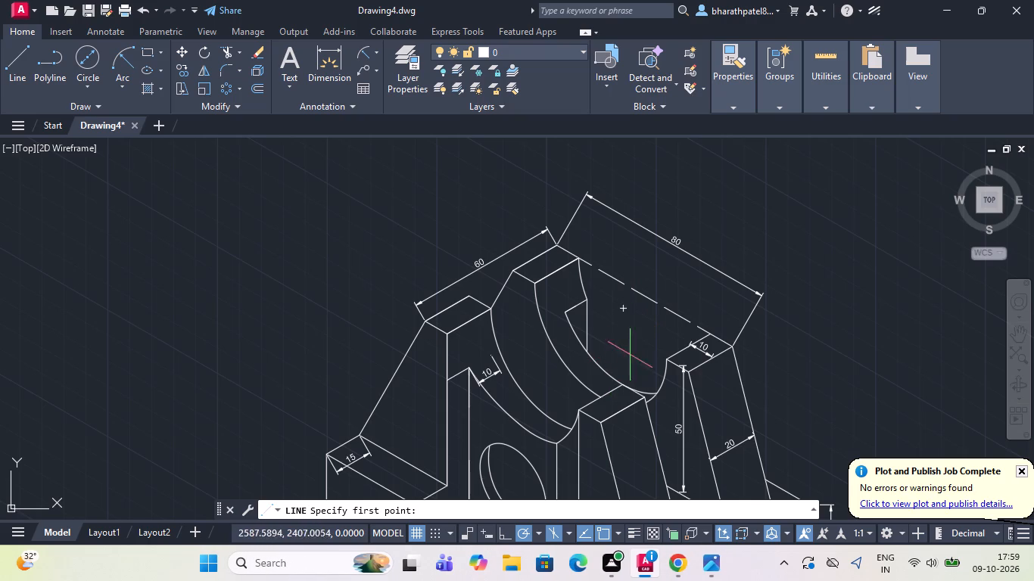
{"action": "left_click", "coordinate": [625, 307]}
{"action": "left_click", "coordinate": [625, 257]}
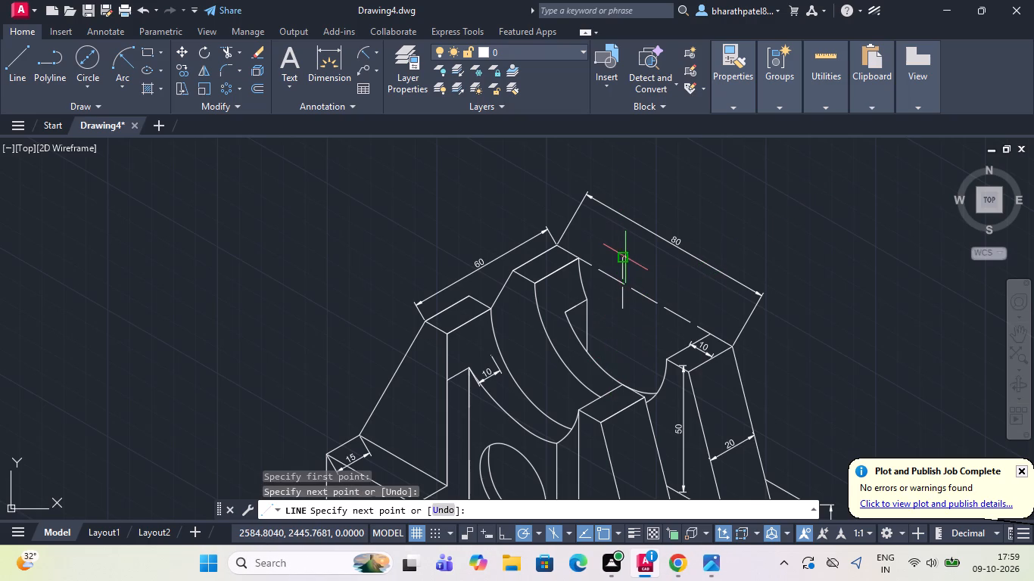
{"action": "key", "text": "Escape"}
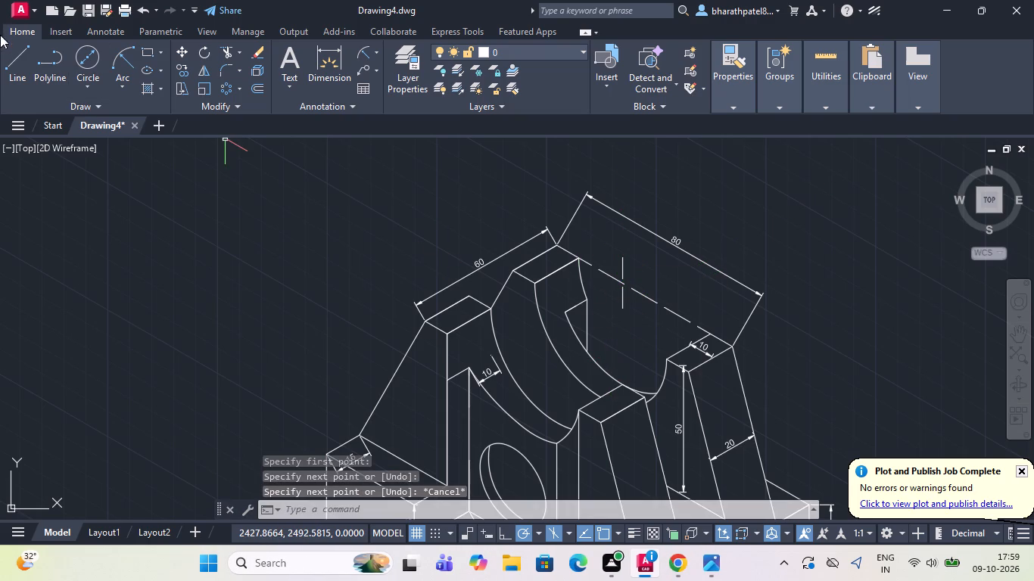
{"action": "left_click", "coordinate": [8, 64]}
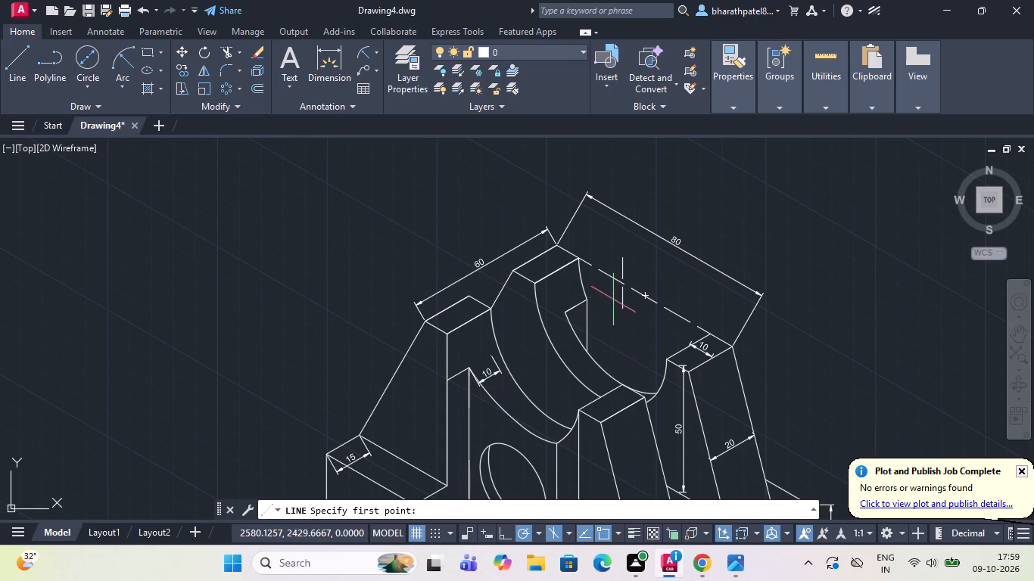
{"action": "left_click", "coordinate": [624, 312]}
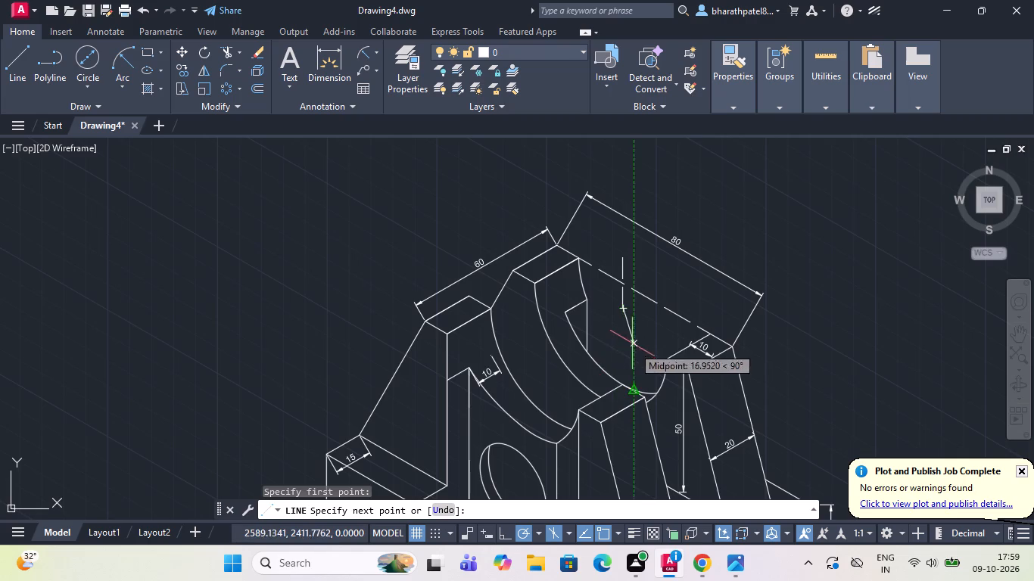
{"action": "scroll", "coordinate": [618, 346], "scroll_direction": "up", "scroll_amount": 2}
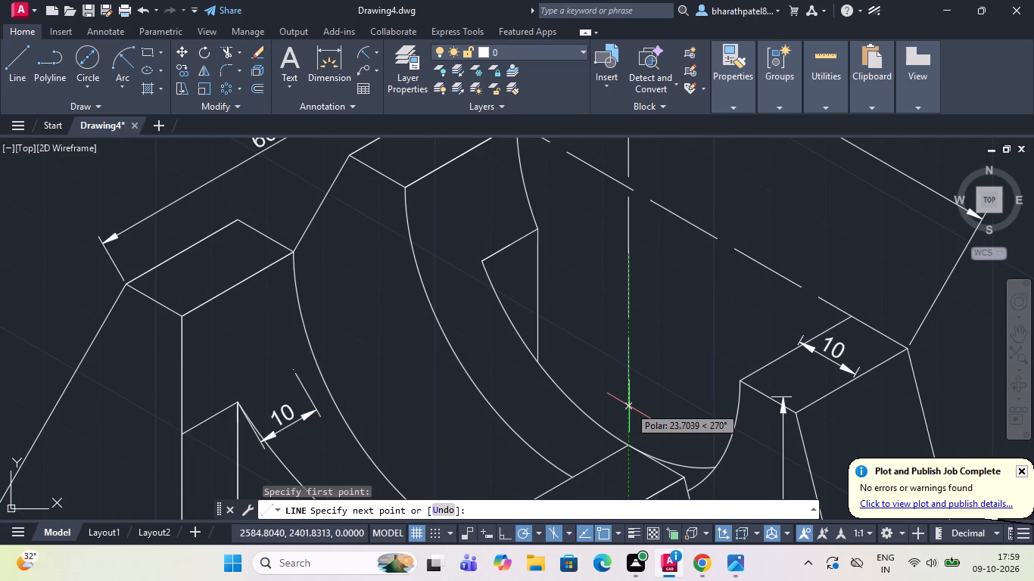
{"action": "left_click", "coordinate": [628, 415]}
{"action": "key", "text": "Escape"}
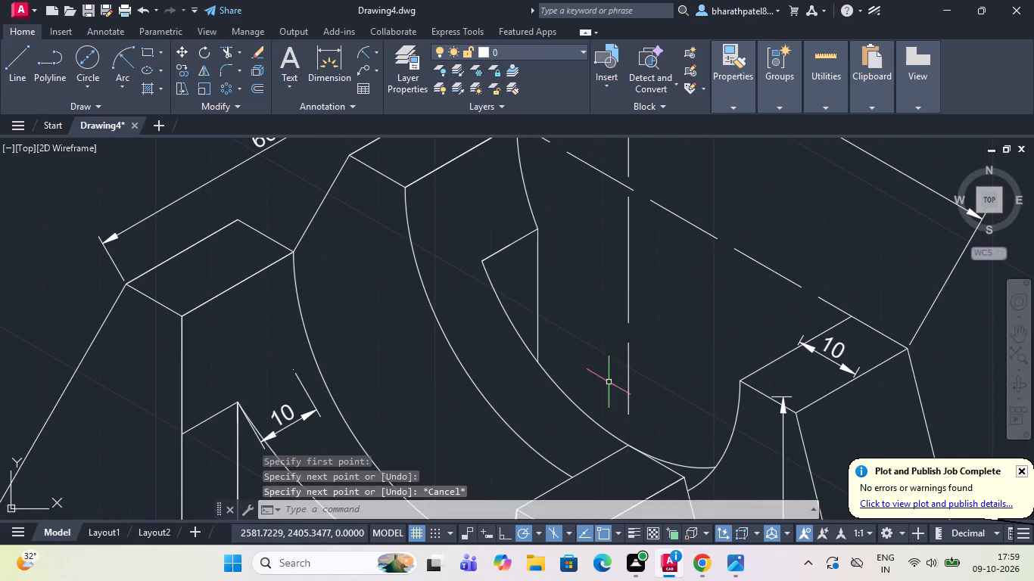
Draw a dashed line across the front of the cradle, joining the two front uprights' facing top corners.
{"action": "scroll", "coordinate": [594, 359], "scroll_direction": "down", "scroll_amount": 3}
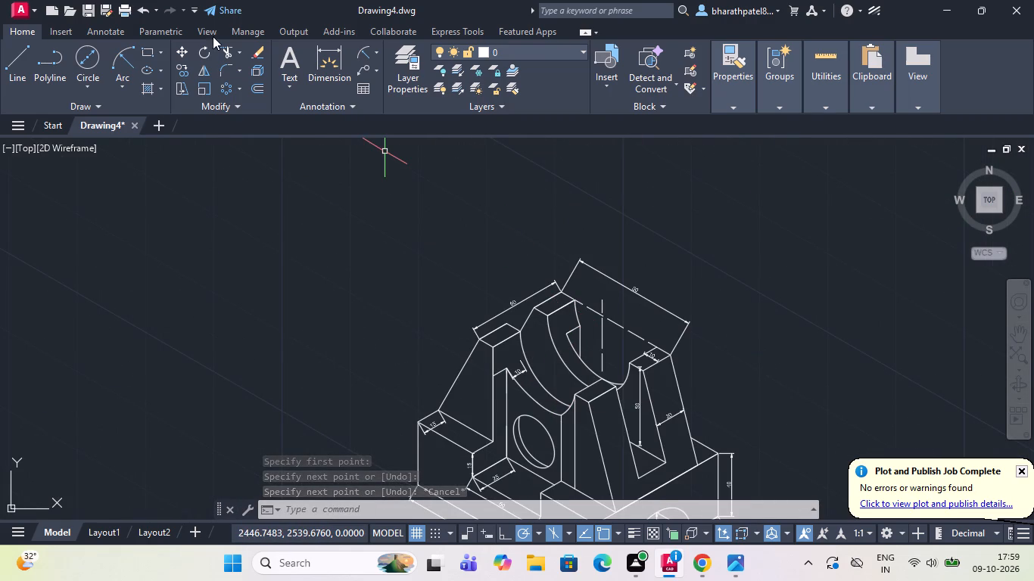
{"action": "left_click", "coordinate": [11, 66]}
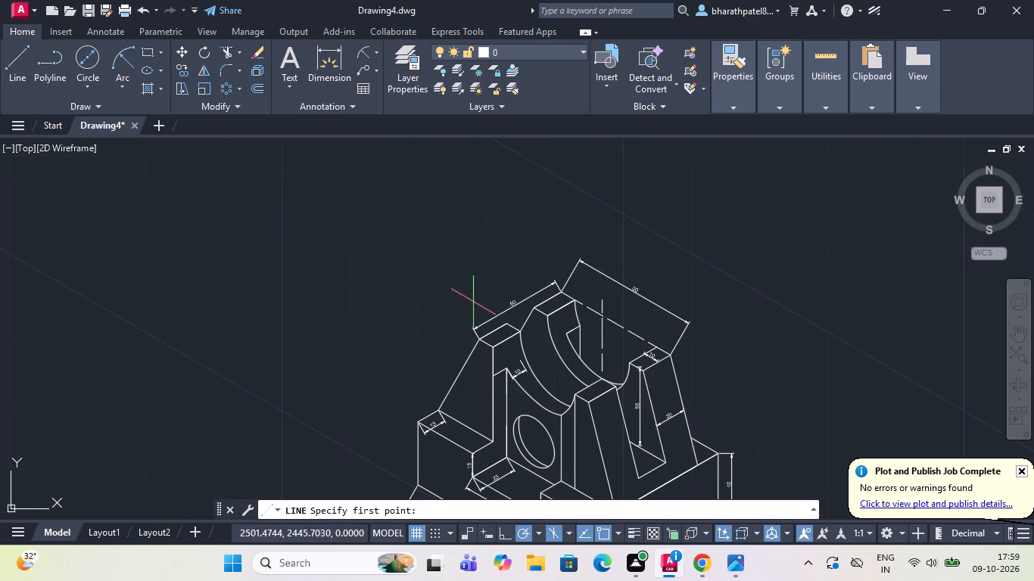
{"action": "scroll", "coordinate": [484, 306], "scroll_direction": "down", "scroll_amount": 1}
{"action": "scroll", "coordinate": [548, 350], "scroll_direction": "up", "scroll_amount": 3}
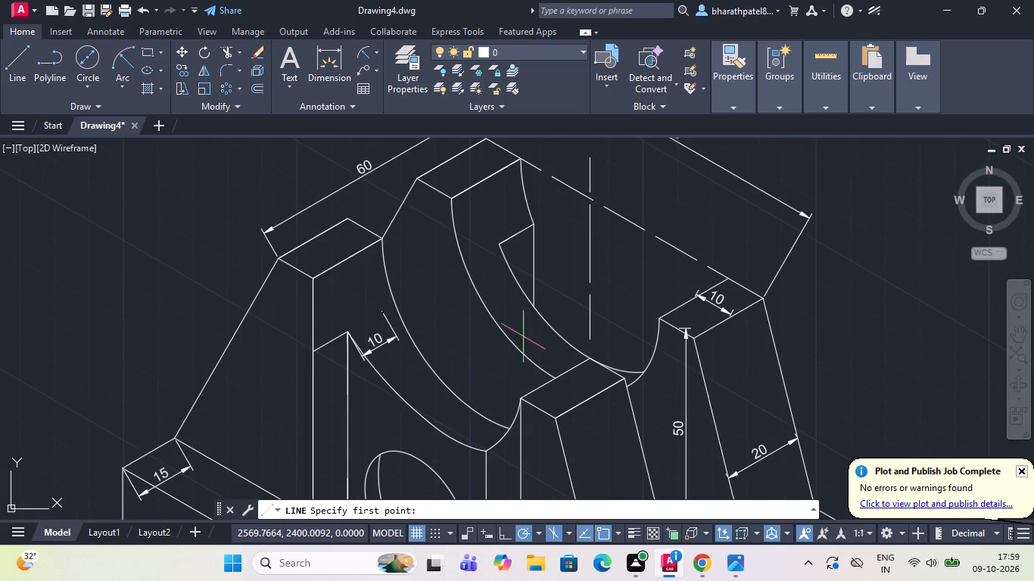
{"action": "left_click", "coordinate": [316, 283]}
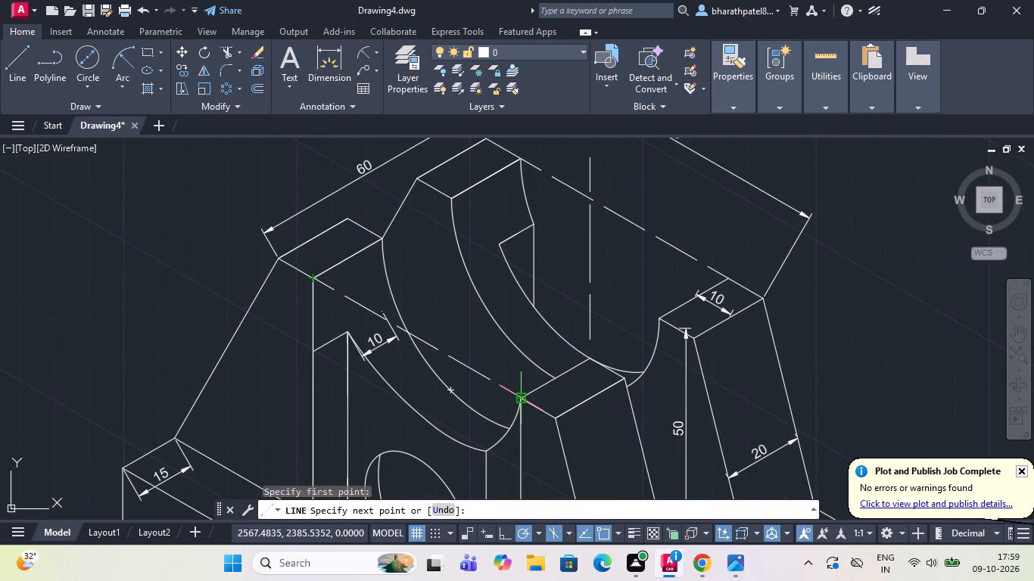
{"action": "left_click", "coordinate": [525, 400]}
{"action": "key", "text": "Escape"}
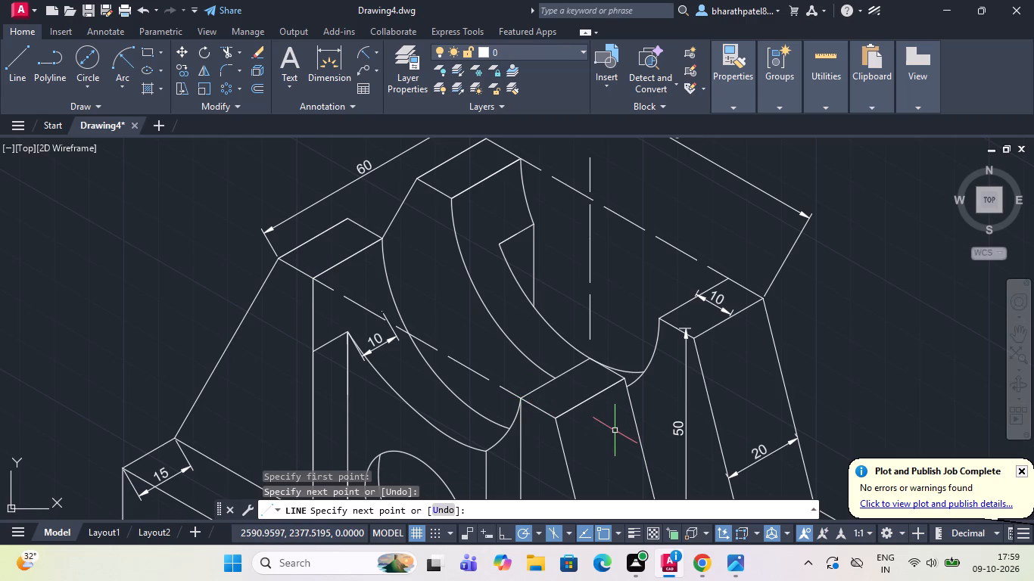
Draw a vertical dashed centreline about 54 units long from the front dashed line down through the circular hole.
{"action": "scroll", "coordinate": [556, 365], "scroll_direction": "down", "scroll_amount": 3}
{"action": "scroll", "coordinate": [555, 379], "scroll_direction": "up", "scroll_amount": 3}
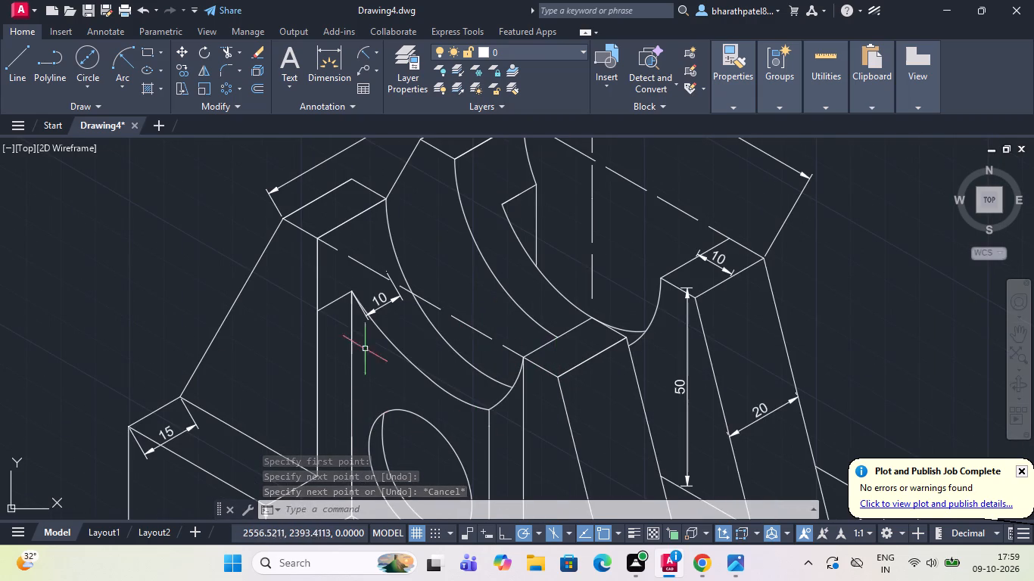
{"action": "double_click", "coordinate": [11, 57]}
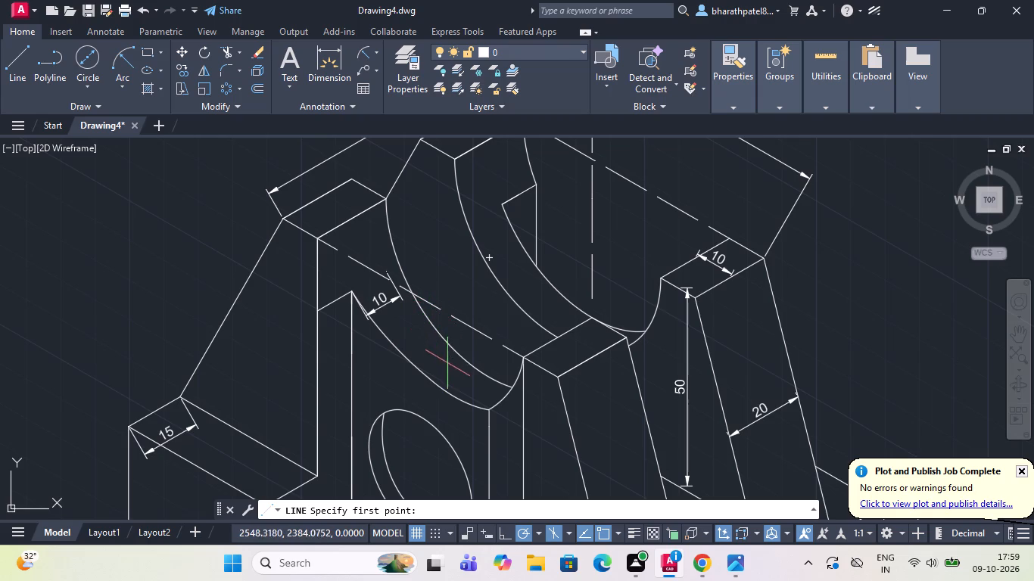
{"action": "left_click", "coordinate": [425, 312]}
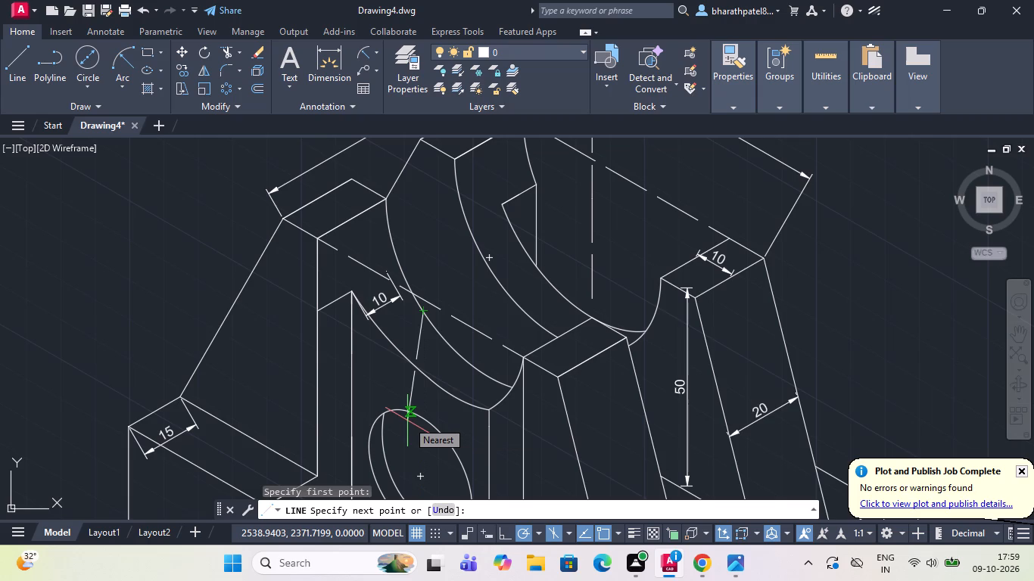
{"action": "scroll", "coordinate": [435, 392], "scroll_direction": "down", "scroll_amount": 2}
{"action": "scroll", "coordinate": [422, 457], "scroll_direction": "up", "scroll_amount": 3}
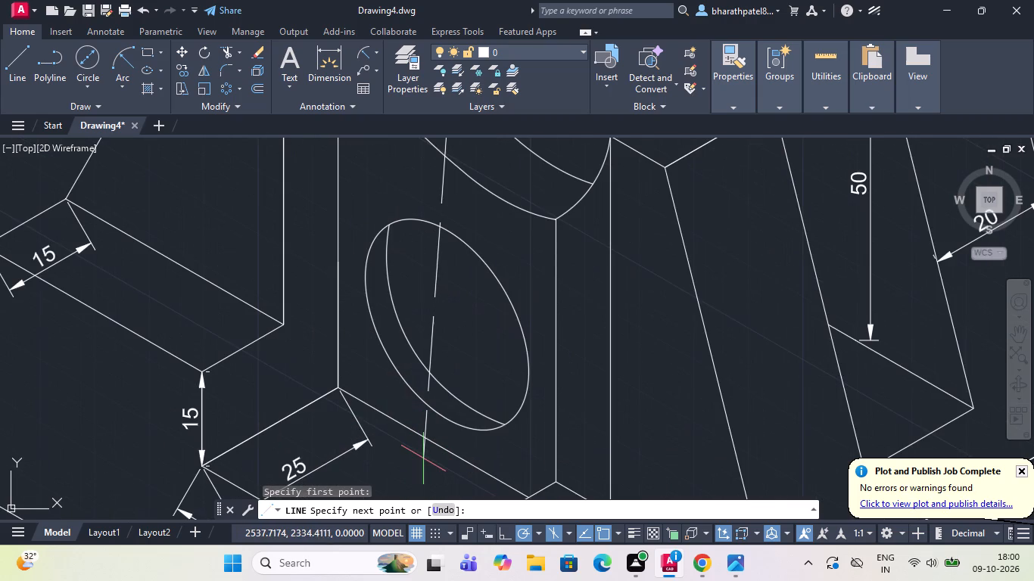
{"action": "double_click", "coordinate": [444, 403]}
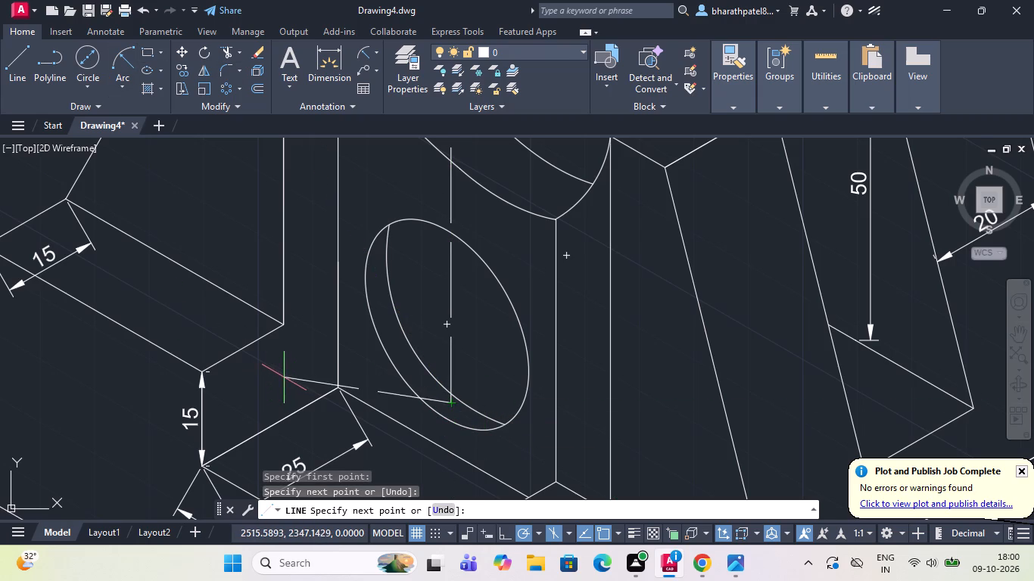
{"action": "key", "text": "Escape"}
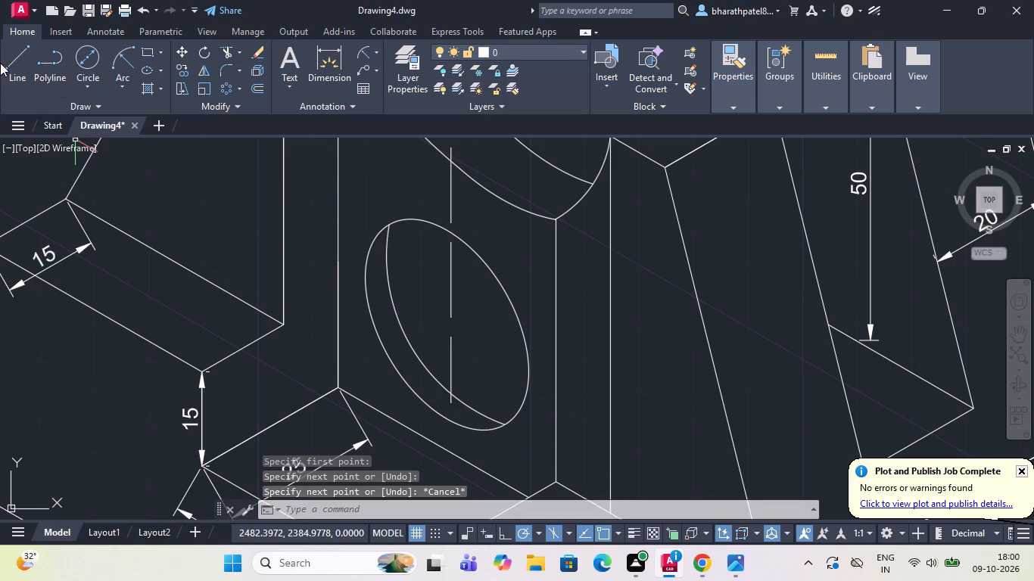
Draw a 330°/150° dashed centreline through the hole's centre in two segments, about 17 units one way and to the wall's vertical edge the other.
{"action": "left_click", "coordinate": [18, 67]}
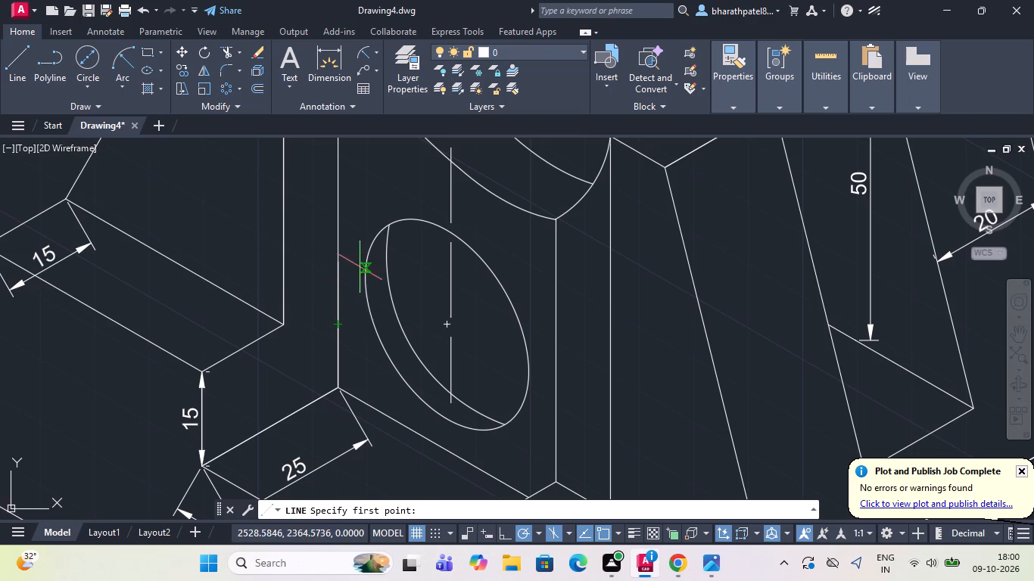
{"action": "left_click_drag", "start_coordinate": [450, 328], "coordinate": [462, 331]}
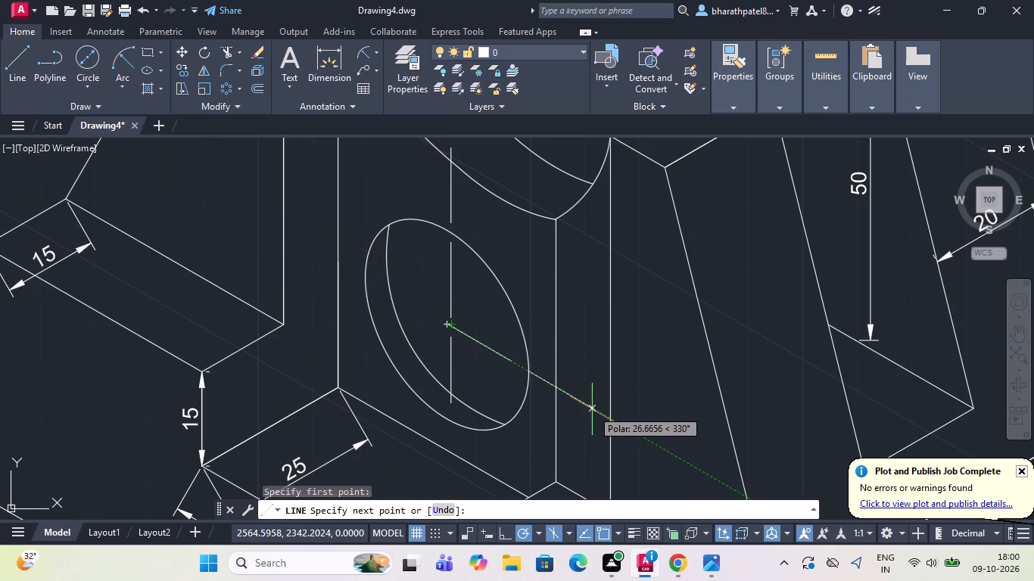
{"action": "left_click", "coordinate": [546, 378]}
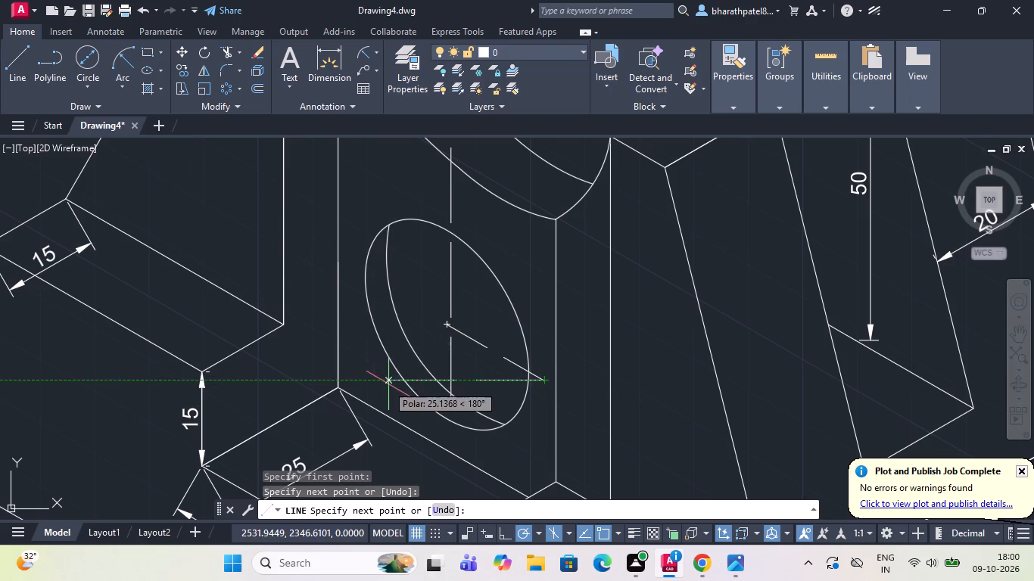
{"action": "key", "text": "Escape"}
{"action": "left_click", "coordinate": [20, 49]}
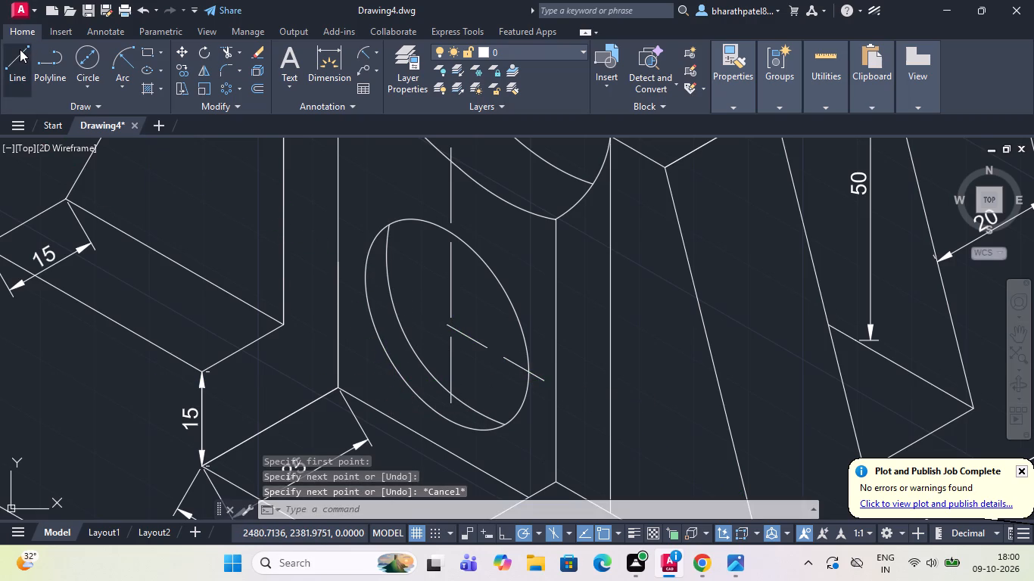
{"action": "left_click", "coordinate": [444, 321]}
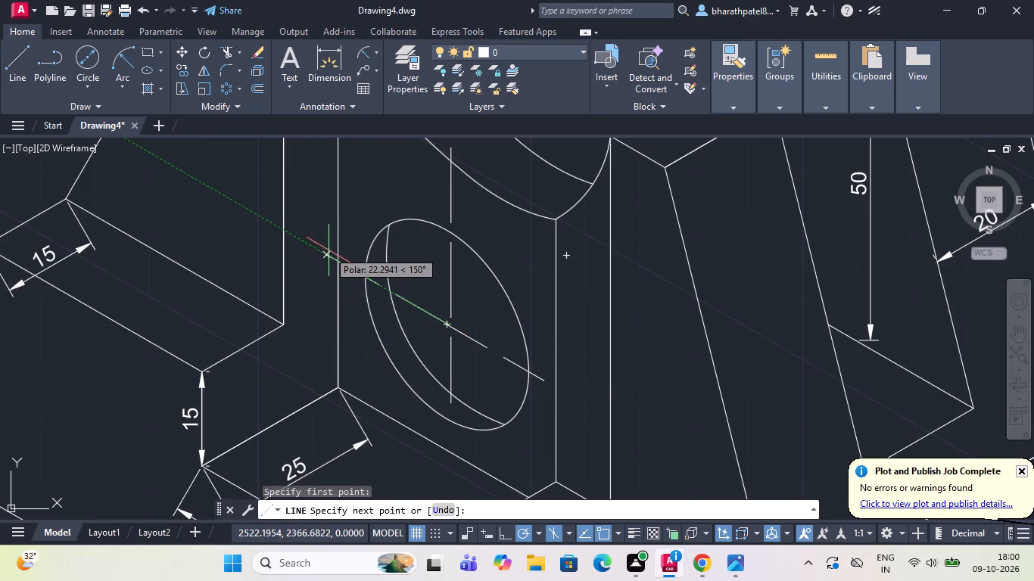
{"action": "left_click", "coordinate": [345, 263]}
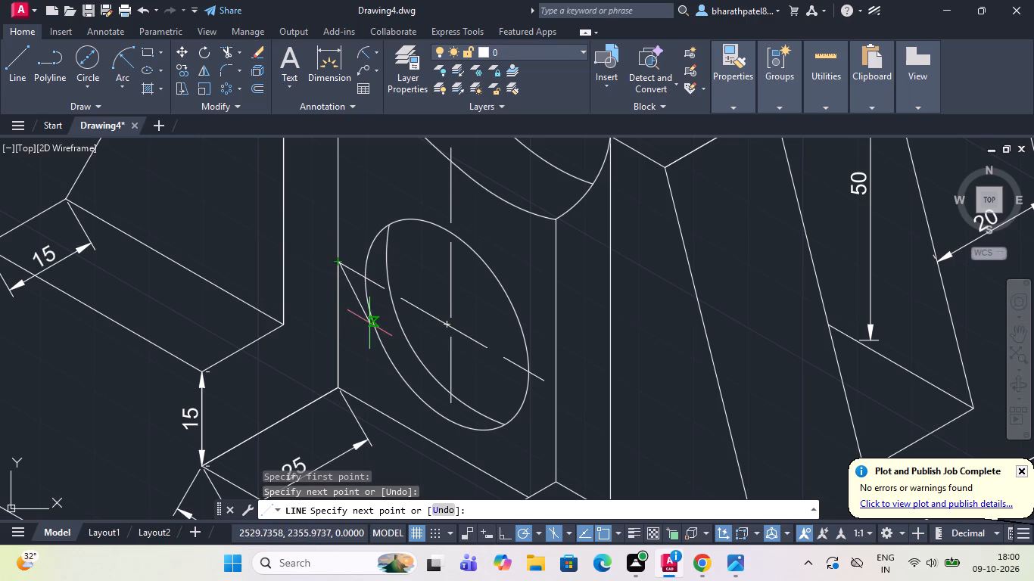
{"action": "key", "text": "Escape"}
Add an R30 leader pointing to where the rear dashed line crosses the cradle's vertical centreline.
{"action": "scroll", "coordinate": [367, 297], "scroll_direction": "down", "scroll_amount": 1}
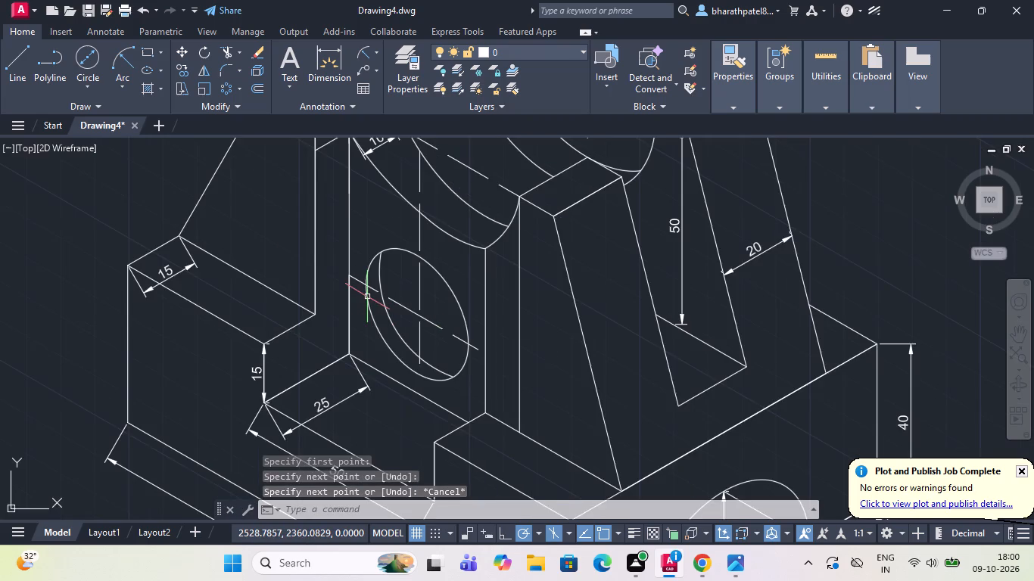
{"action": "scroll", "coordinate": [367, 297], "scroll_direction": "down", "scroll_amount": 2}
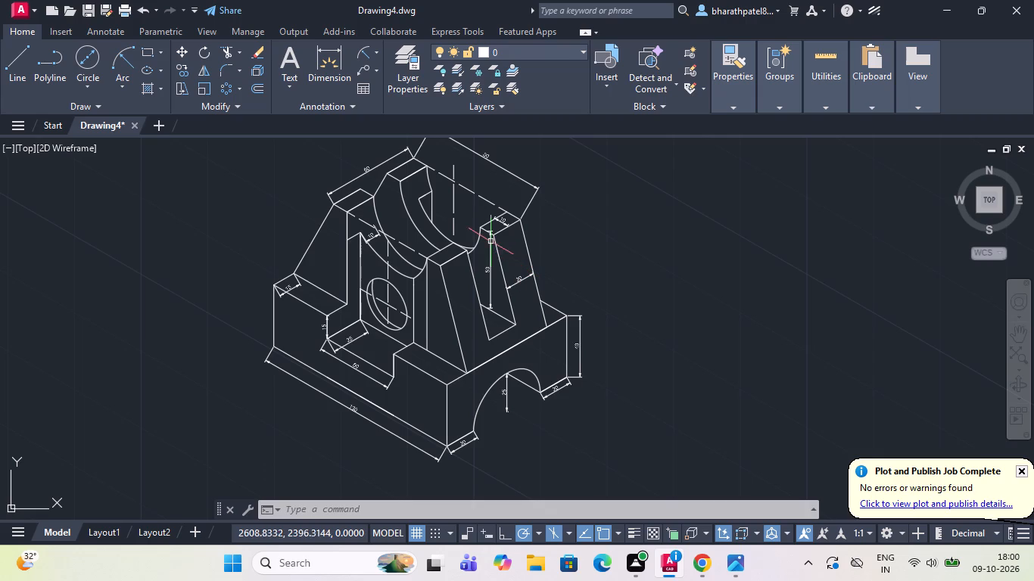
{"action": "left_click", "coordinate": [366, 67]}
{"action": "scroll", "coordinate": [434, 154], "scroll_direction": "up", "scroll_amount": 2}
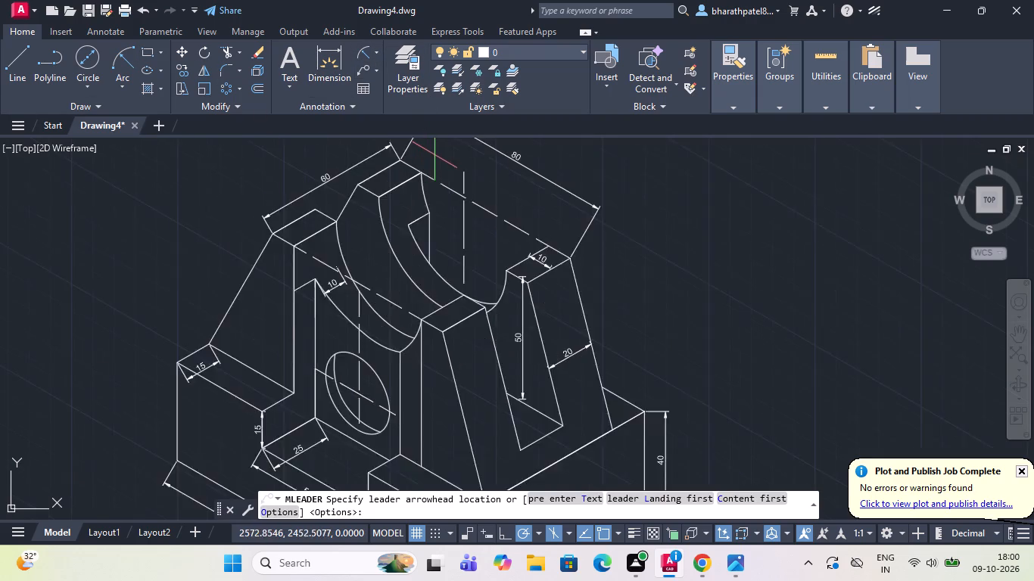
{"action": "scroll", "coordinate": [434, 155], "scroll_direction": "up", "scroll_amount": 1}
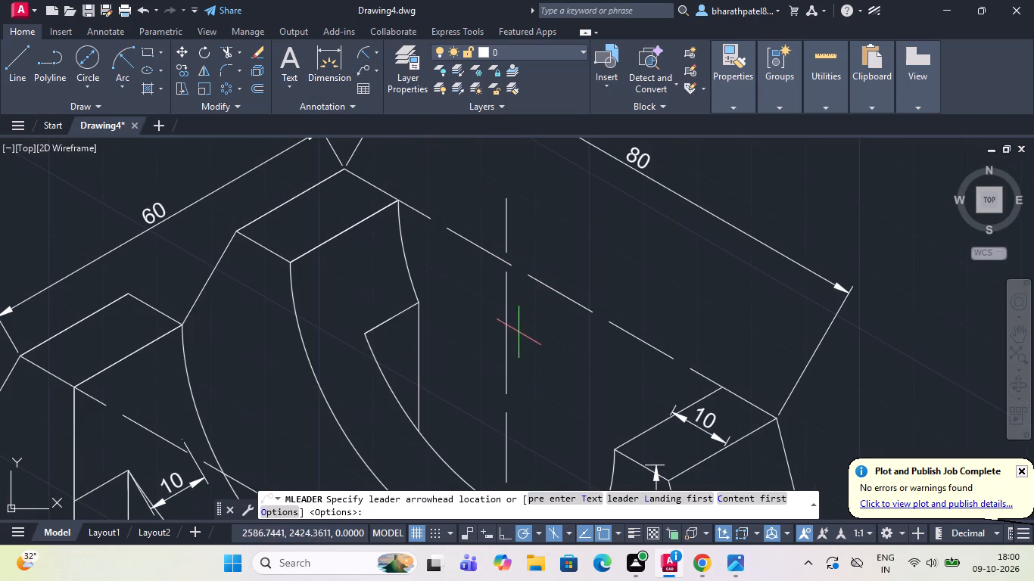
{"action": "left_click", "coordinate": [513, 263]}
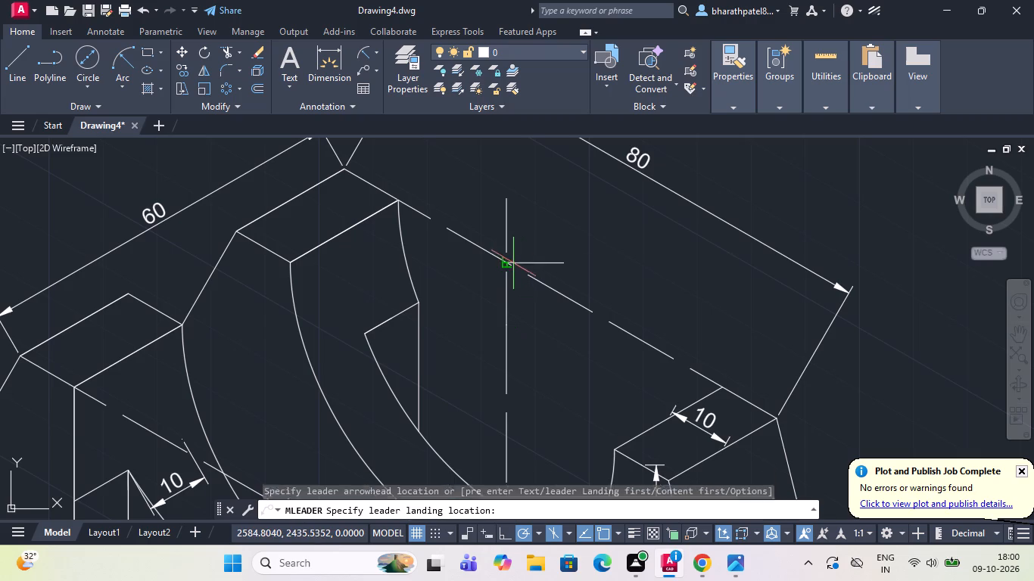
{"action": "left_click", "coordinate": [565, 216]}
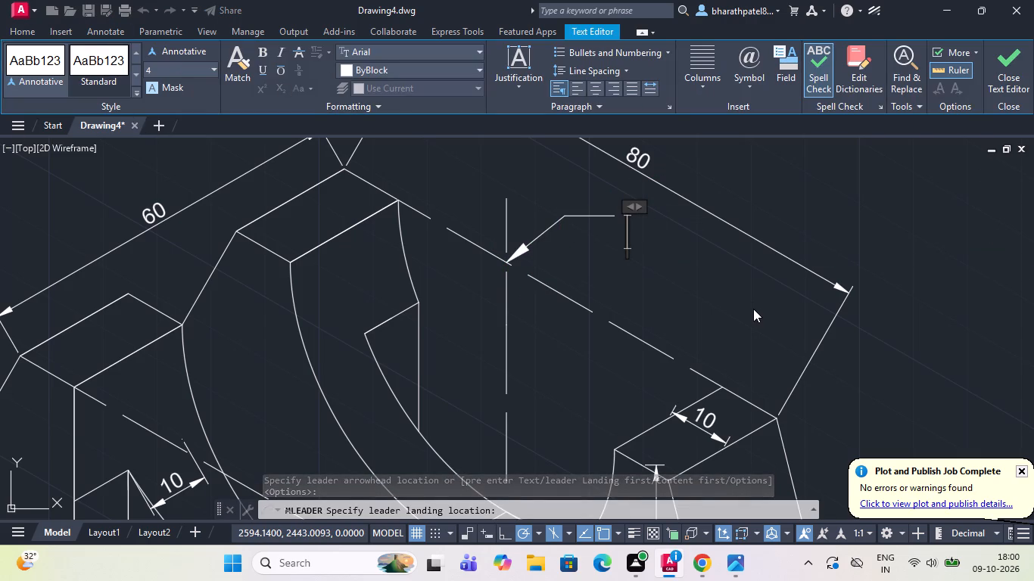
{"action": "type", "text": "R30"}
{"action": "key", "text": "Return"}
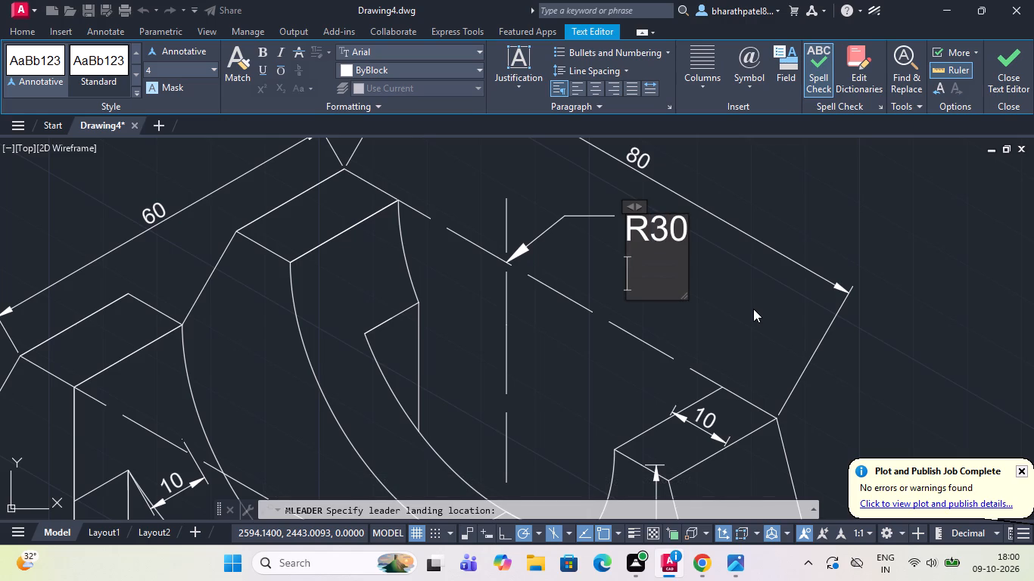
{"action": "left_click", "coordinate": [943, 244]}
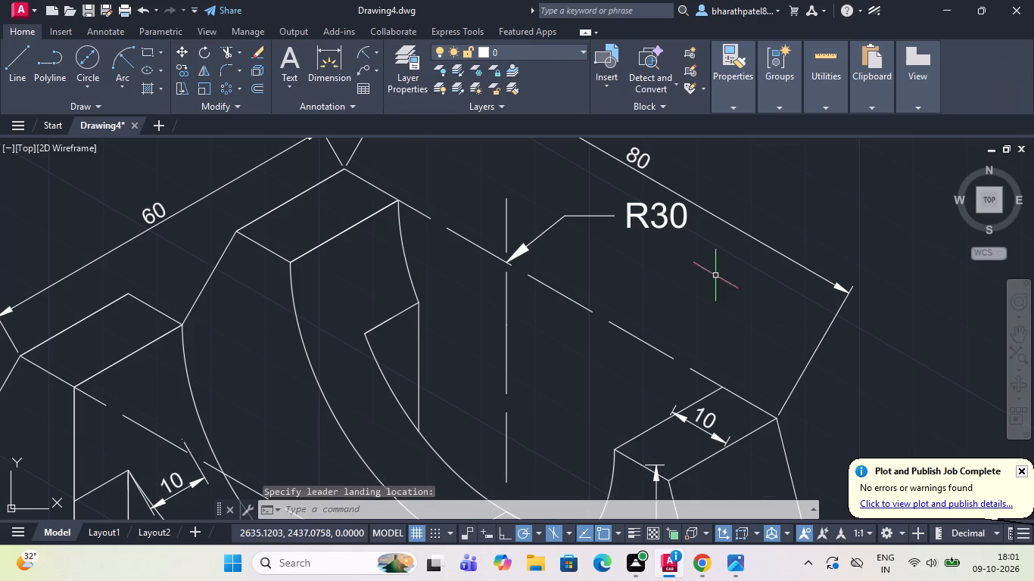
Delete the dashed line joining the rear uprights' back top corners across the cradle.
{"action": "scroll", "coordinate": [481, 336], "scroll_direction": "down", "scroll_amount": 3}
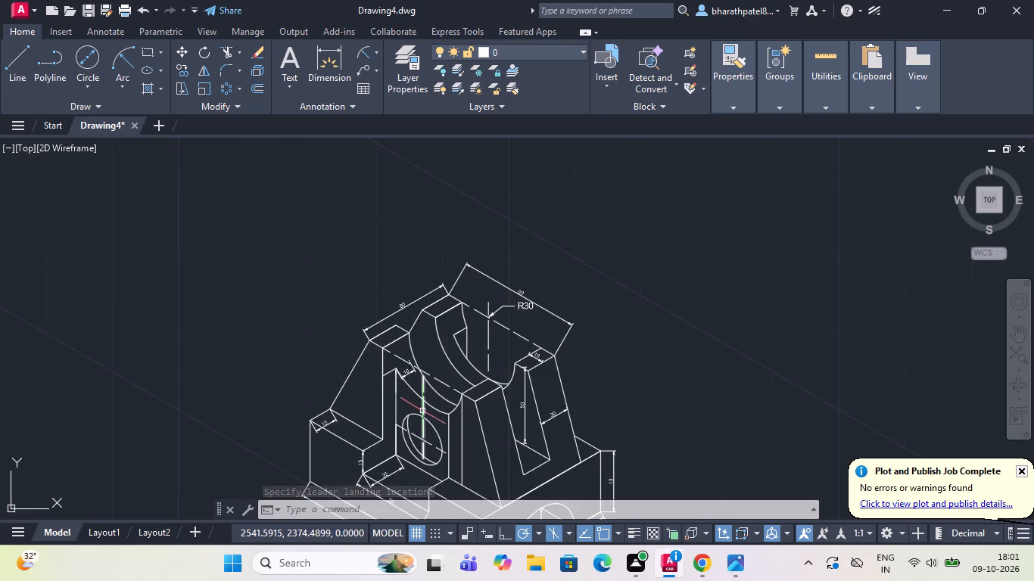
{"action": "scroll", "coordinate": [424, 412], "scroll_direction": "up", "scroll_amount": 2}
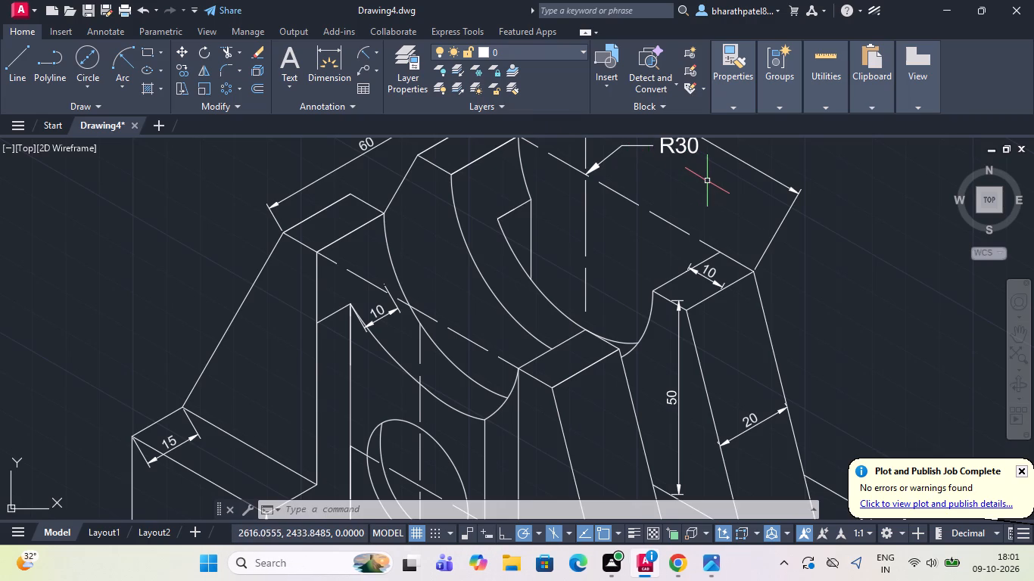
{"action": "left_click", "coordinate": [363, 70]}
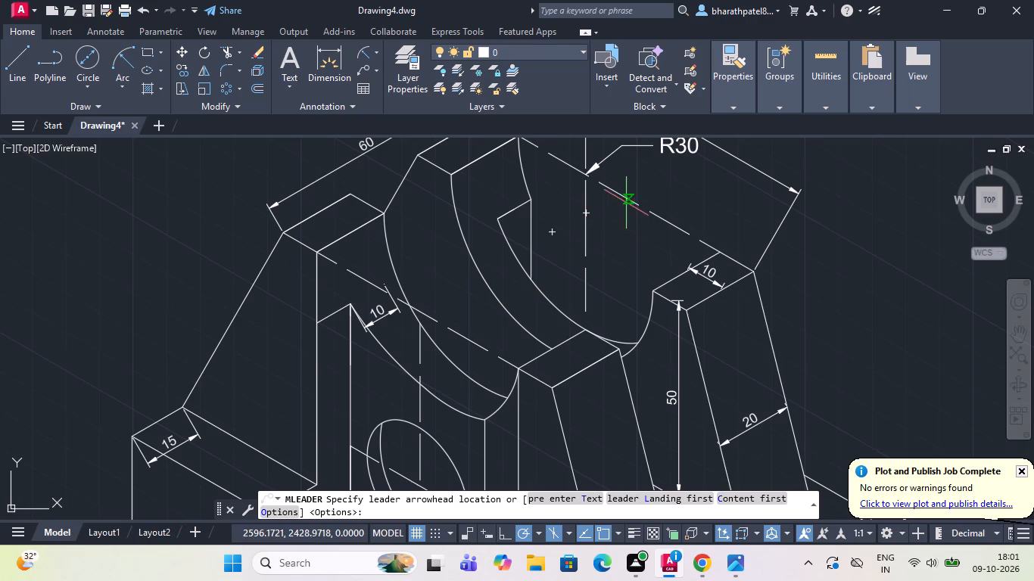
{"action": "key", "text": "Escape"}
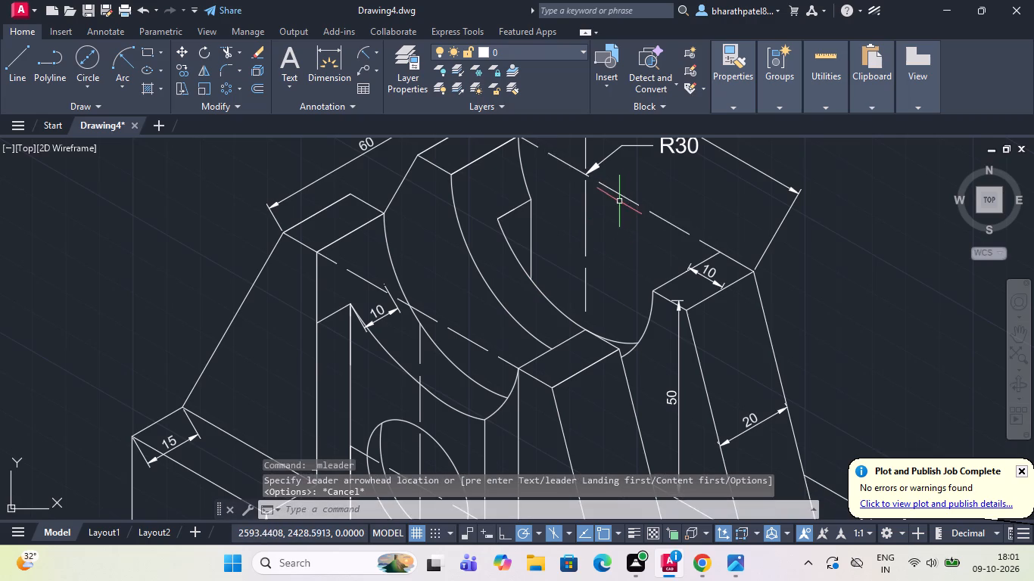
{"action": "left_click", "coordinate": [621, 196]}
{"action": "key", "text": "Delete"}
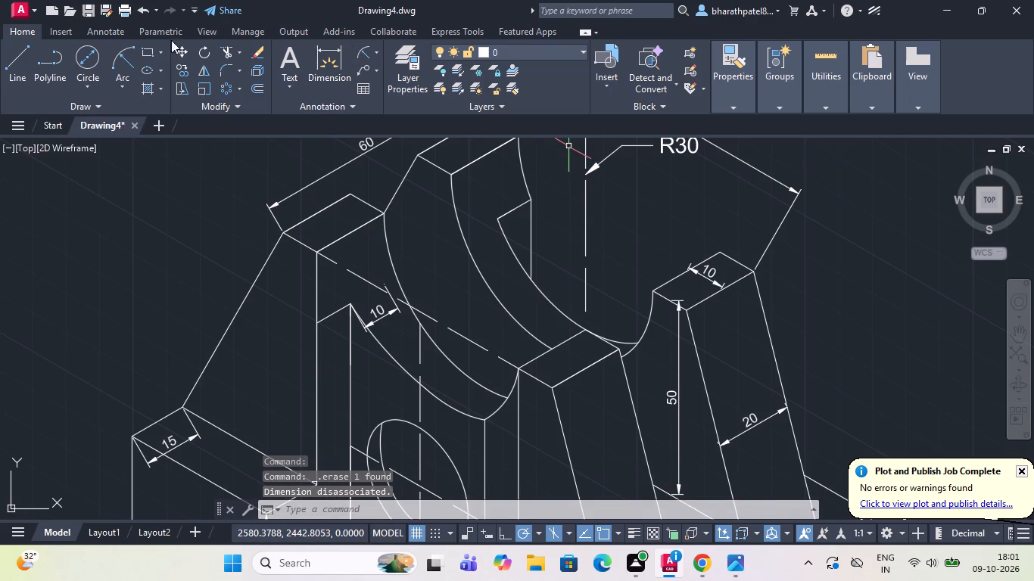
Draw a dashed line across the rear of the cradle, joining the front inner top corners of the two rear uprights.
{"action": "left_click", "coordinate": [14, 54]}
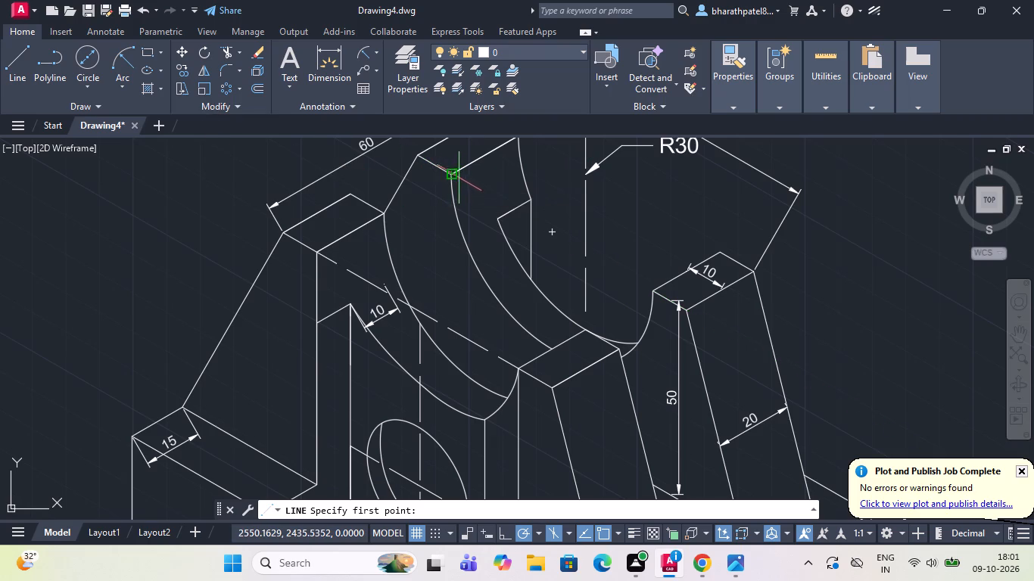
{"action": "left_click", "coordinate": [452, 175]}
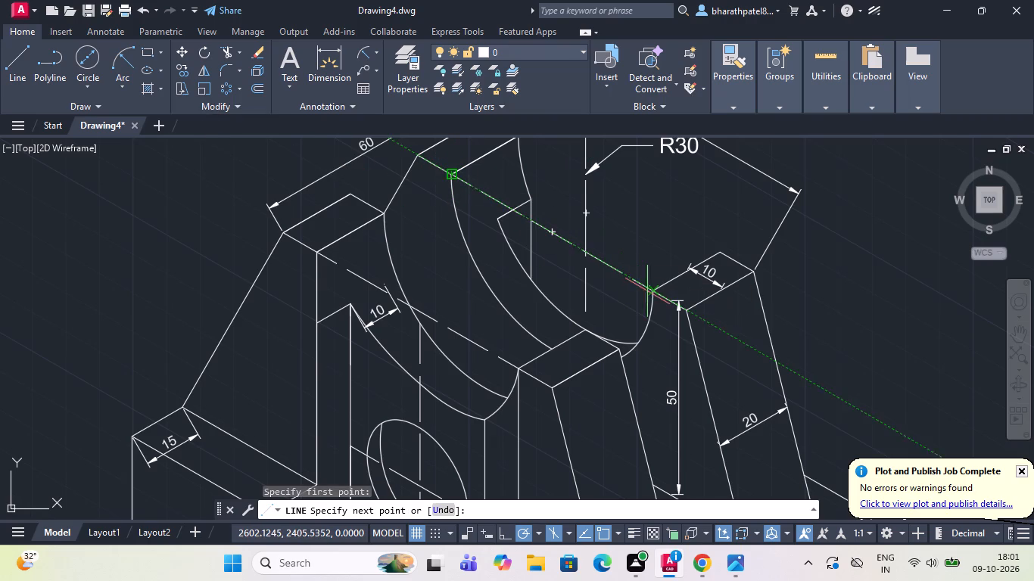
{"action": "left_click", "coordinate": [657, 291]}
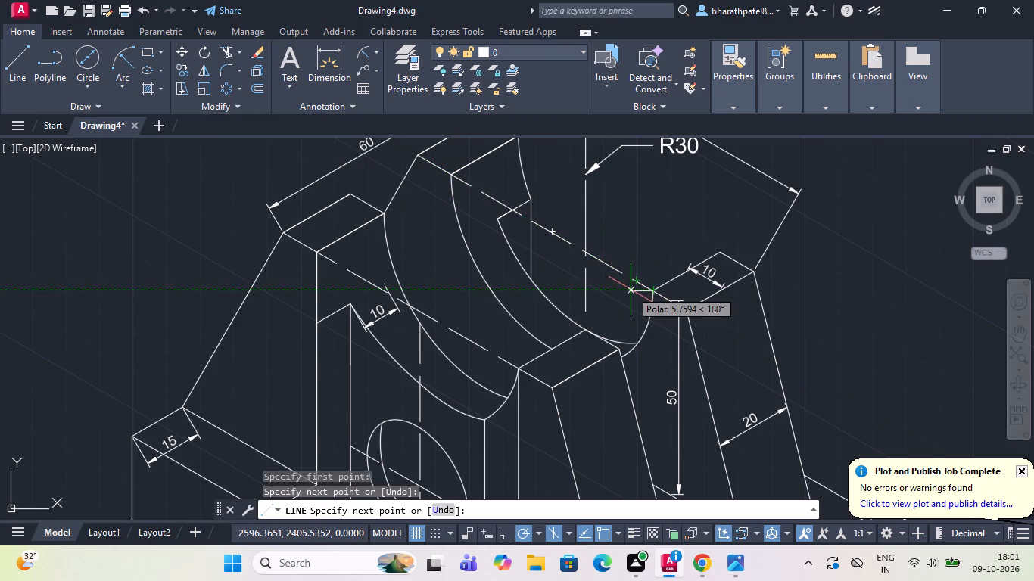
{"action": "key", "text": "Escape"}
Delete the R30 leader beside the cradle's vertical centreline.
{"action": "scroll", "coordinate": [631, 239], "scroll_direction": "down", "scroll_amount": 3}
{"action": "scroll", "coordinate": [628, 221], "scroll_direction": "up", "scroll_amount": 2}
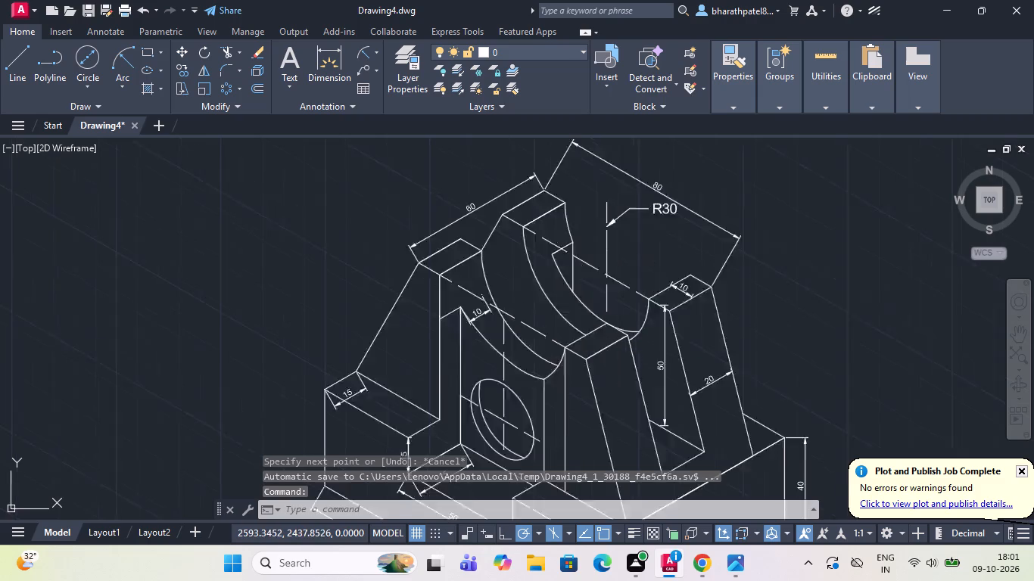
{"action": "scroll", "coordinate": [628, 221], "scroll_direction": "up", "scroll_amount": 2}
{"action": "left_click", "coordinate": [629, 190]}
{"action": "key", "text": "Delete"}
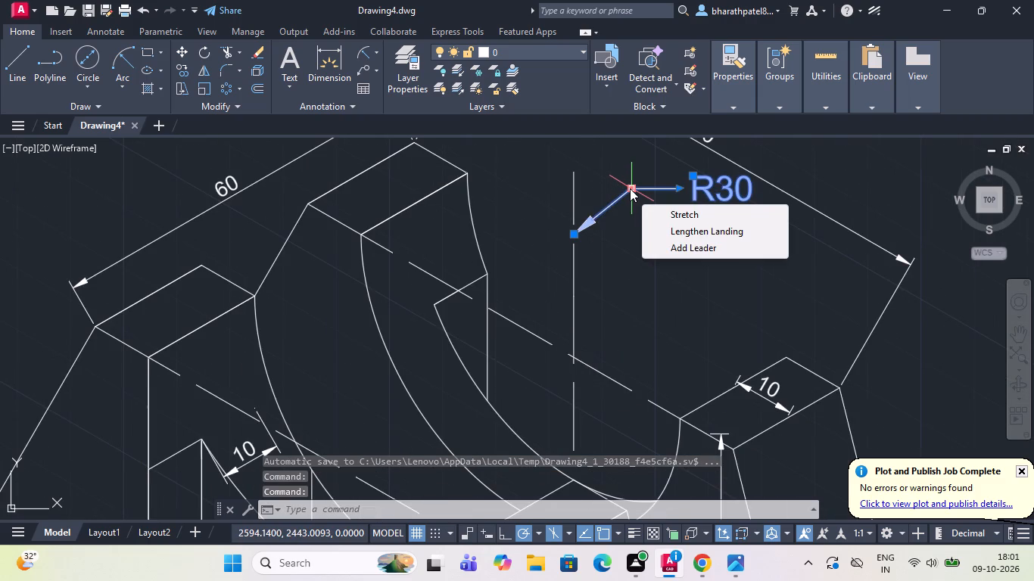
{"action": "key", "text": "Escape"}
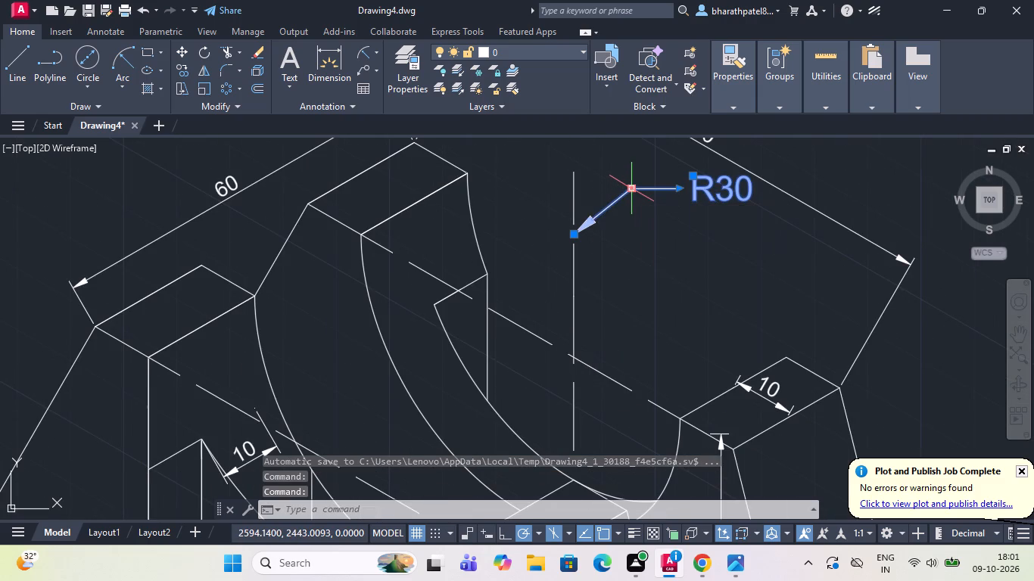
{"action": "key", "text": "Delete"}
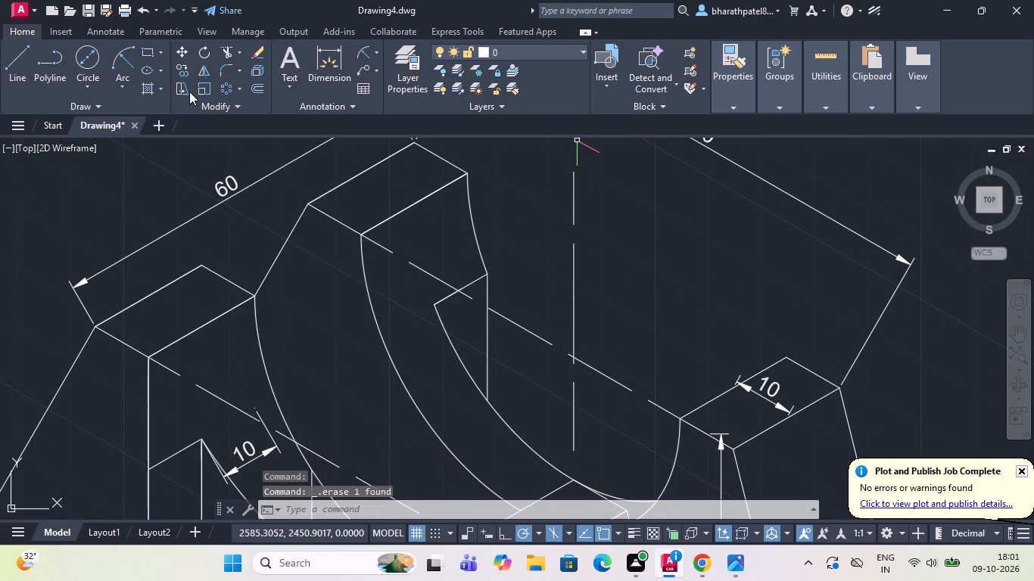
Add an R30 leader pointing to where the rear dashed line crosses the cradle's vertical centreline, landing up beside the centreline.
{"action": "double_click", "coordinate": [361, 74]}
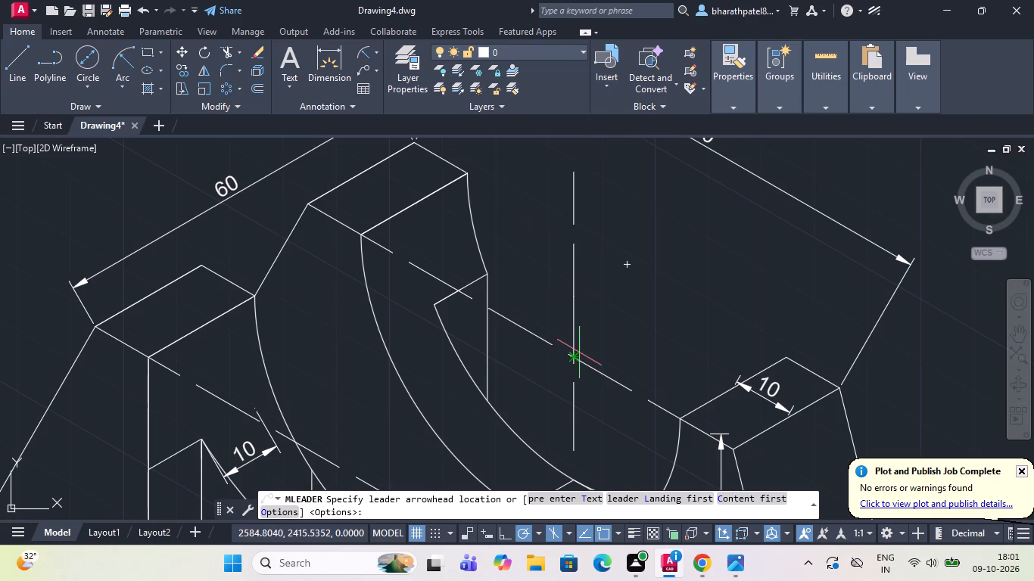
{"action": "left_click_drag", "start_coordinate": [580, 353], "coordinate": [606, 331]}
{"action": "left_click", "coordinate": [634, 268]}
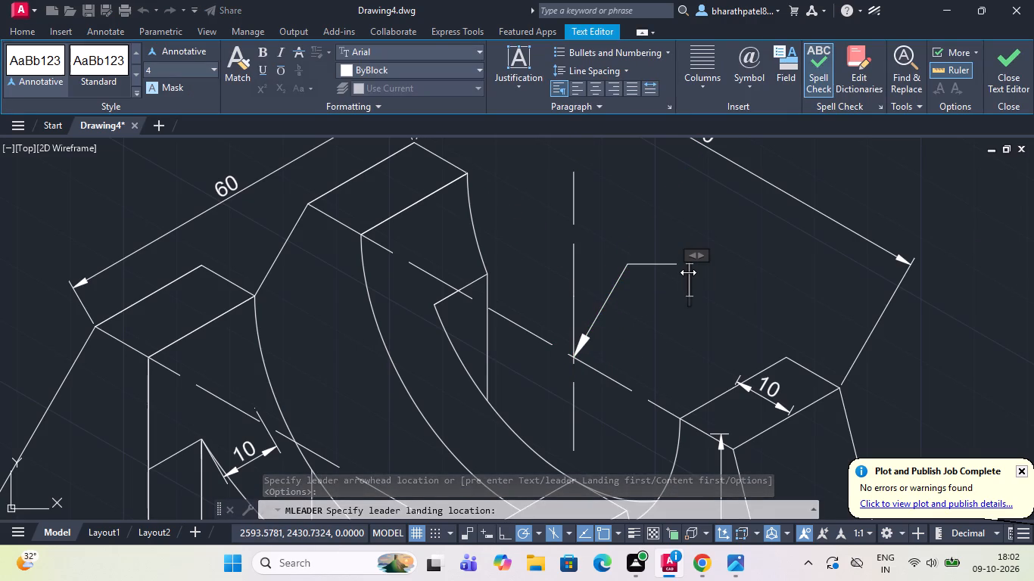
{"action": "key", "text": "shift+r"}
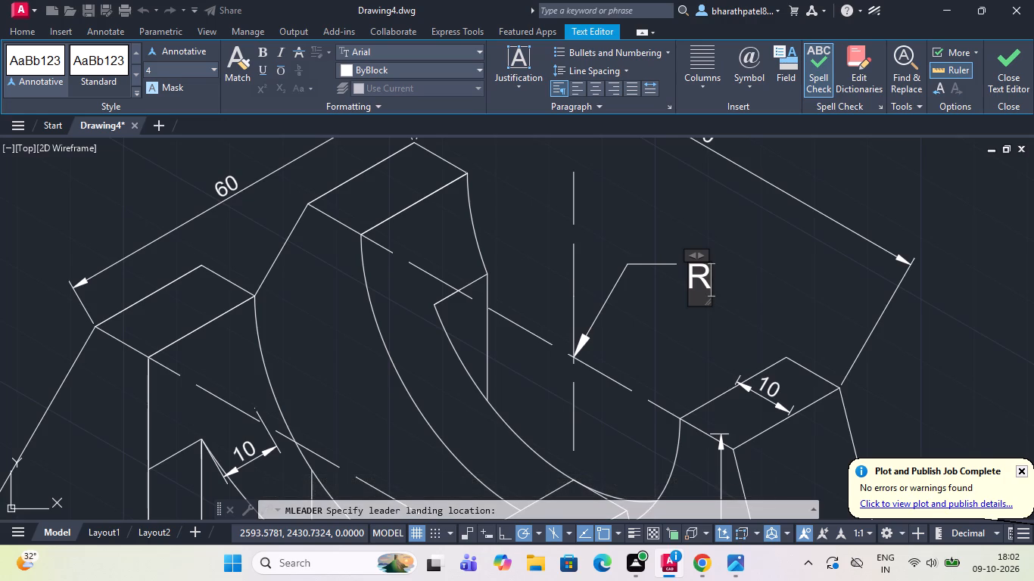
{"action": "type", "text": "30"}
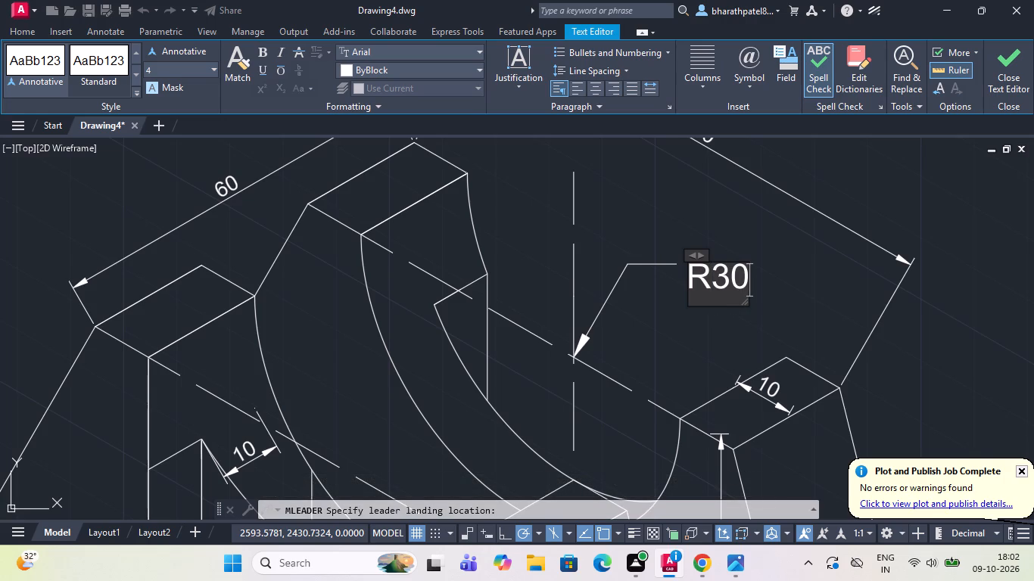
{"action": "key", "text": "Return"}
{"action": "left_click", "coordinate": [852, 267]}
Delete the vertical 15 dimension lying directly on the base's step edge beside the 25 dimension.
{"action": "scroll", "coordinate": [852, 267], "scroll_direction": "down", "scroll_amount": 2}
{"action": "scroll", "coordinate": [803, 216], "scroll_direction": "down", "scroll_amount": 2}
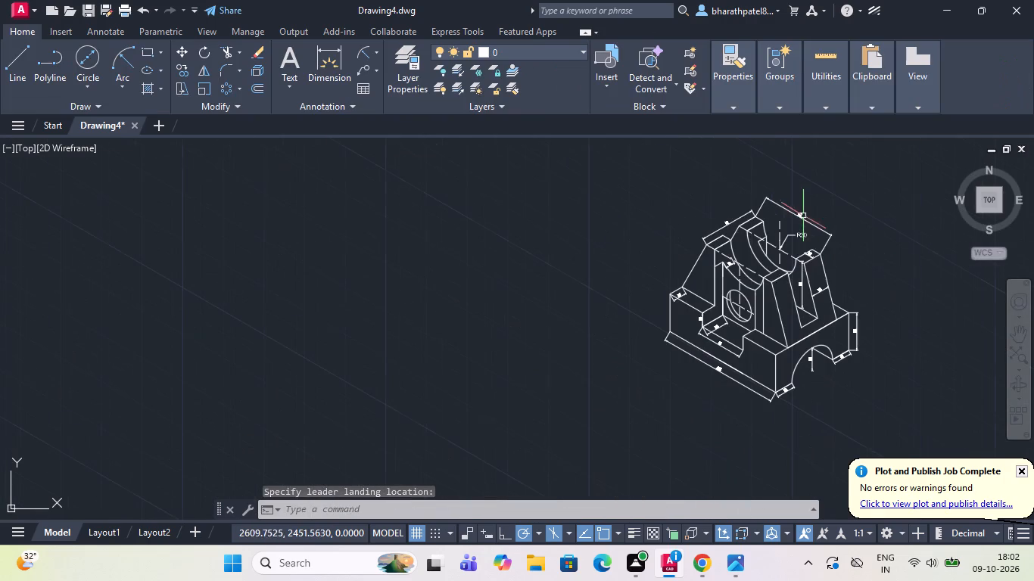
{"action": "scroll", "coordinate": [858, 278], "scroll_direction": "up", "scroll_amount": 2}
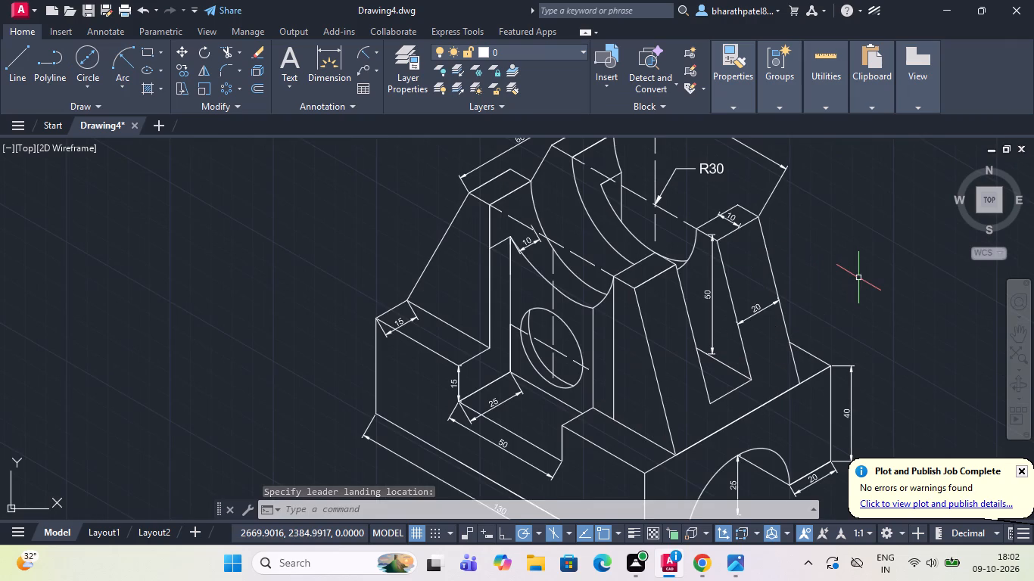
{"action": "scroll", "coordinate": [870, 284], "scroll_direction": "down", "scroll_amount": 2}
{"action": "scroll", "coordinate": [791, 332], "scroll_direction": "up", "scroll_amount": 1}
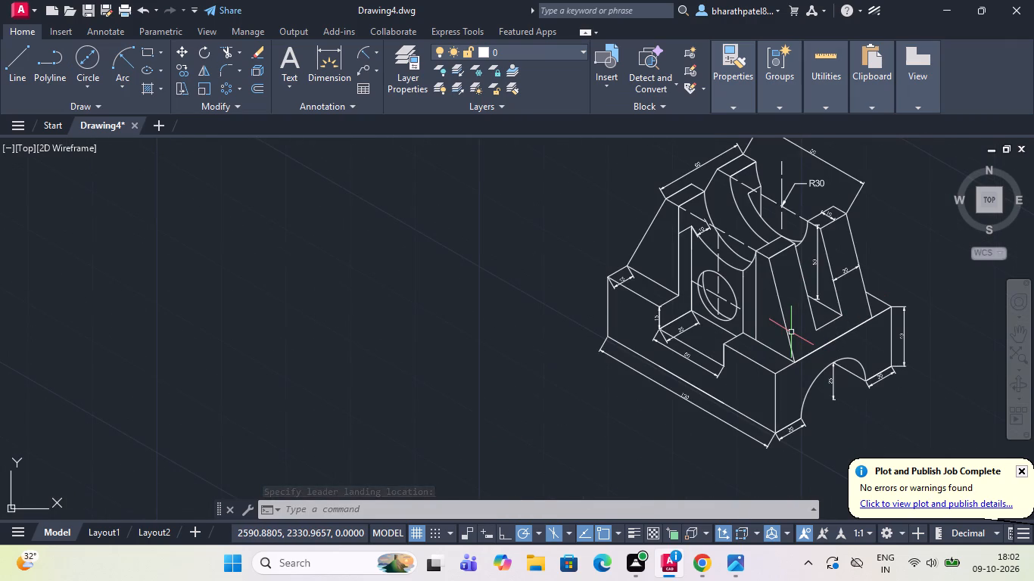
{"action": "scroll", "coordinate": [714, 290], "scroll_direction": "up", "scroll_amount": 2}
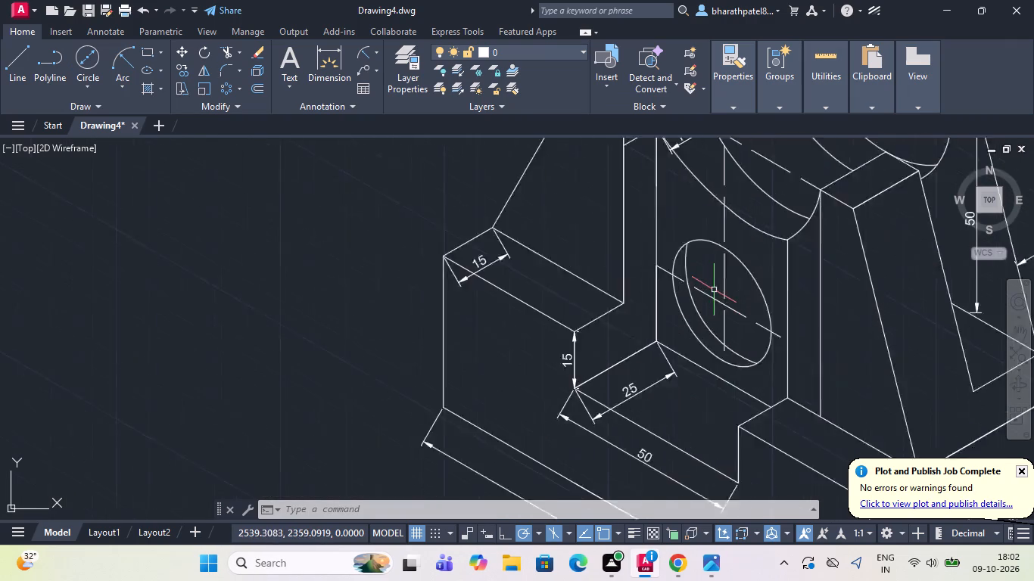
{"action": "scroll", "coordinate": [714, 290], "scroll_direction": "up", "scroll_amount": 1}
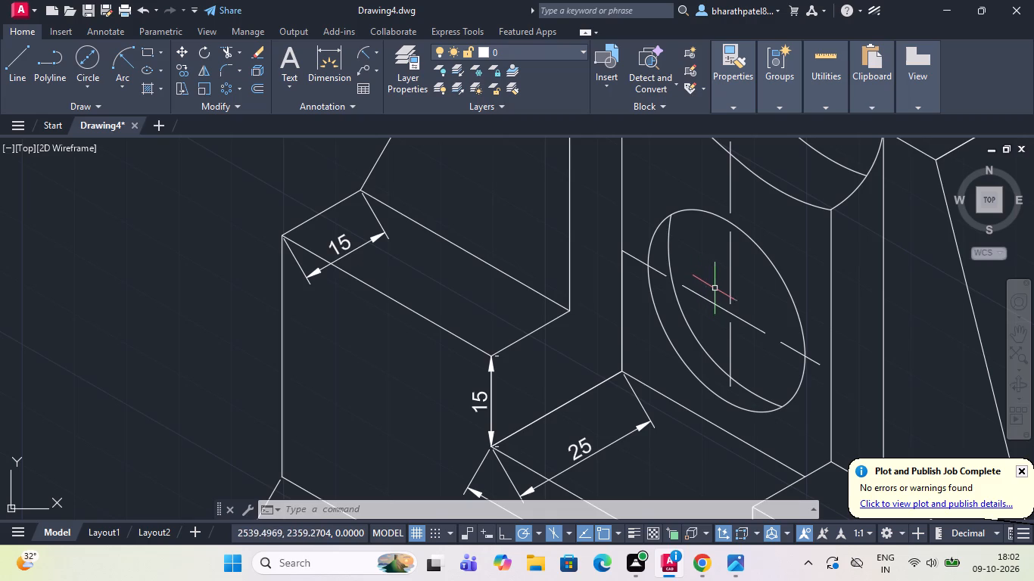
{"action": "scroll", "coordinate": [590, 372], "scroll_direction": "up", "scroll_amount": 3}
{"action": "scroll", "coordinate": [590, 372], "scroll_direction": "down", "scroll_amount": 3}
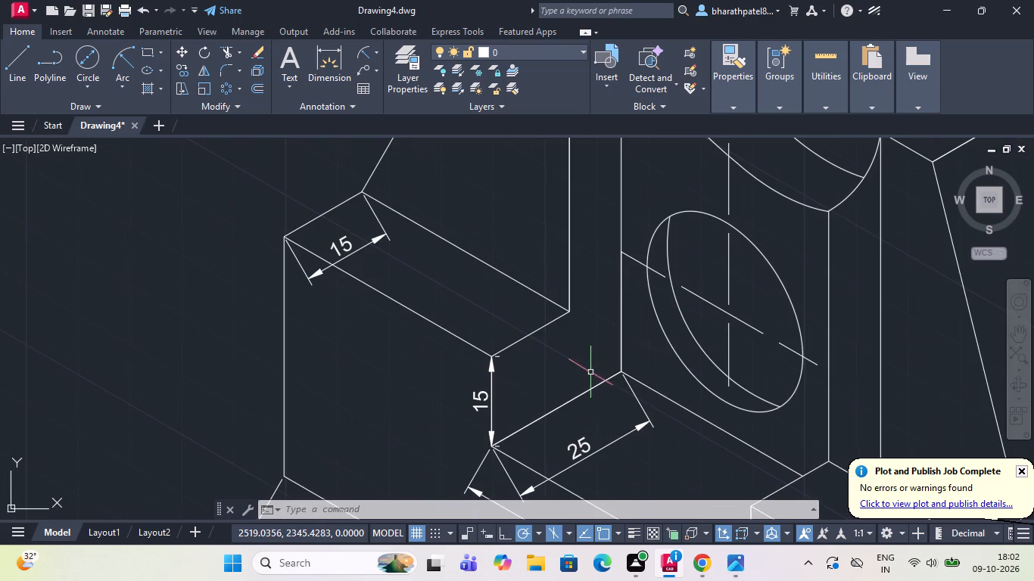
{"action": "scroll", "coordinate": [483, 464], "scroll_direction": "up", "scroll_amount": 2}
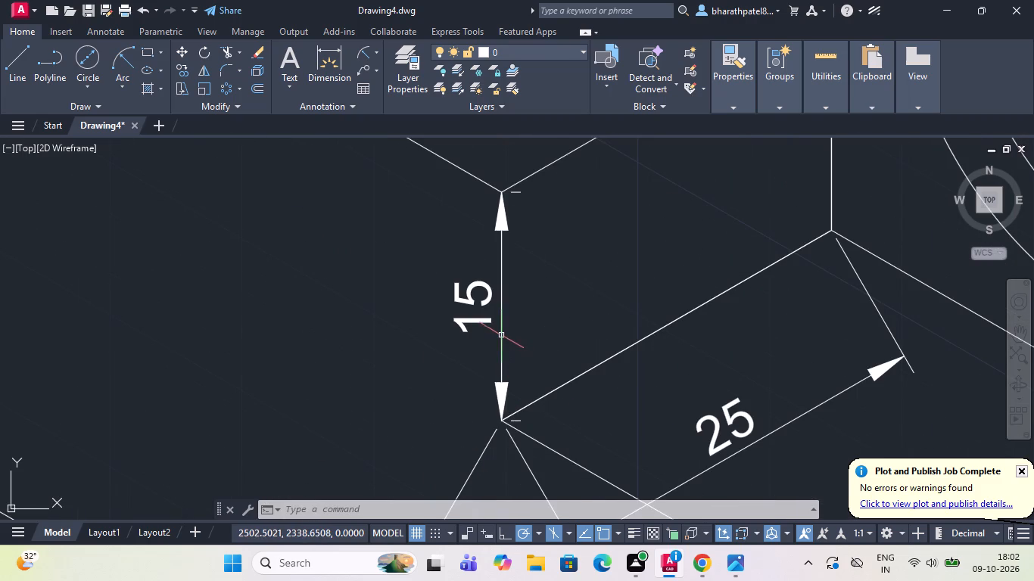
{"action": "left_click", "coordinate": [500, 335]}
{"action": "key", "text": "Delete"}
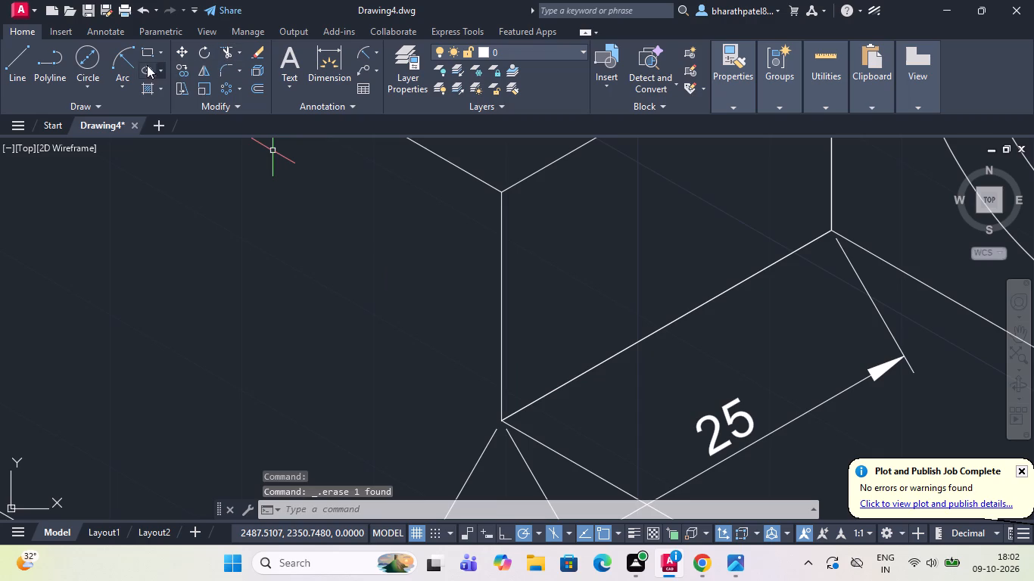
Add a vertical linear dimension for the base's step height, offset to the outer side of the step edge.
{"action": "left_click", "coordinate": [373, 52]}
{"action": "left_click", "coordinate": [375, 69]}
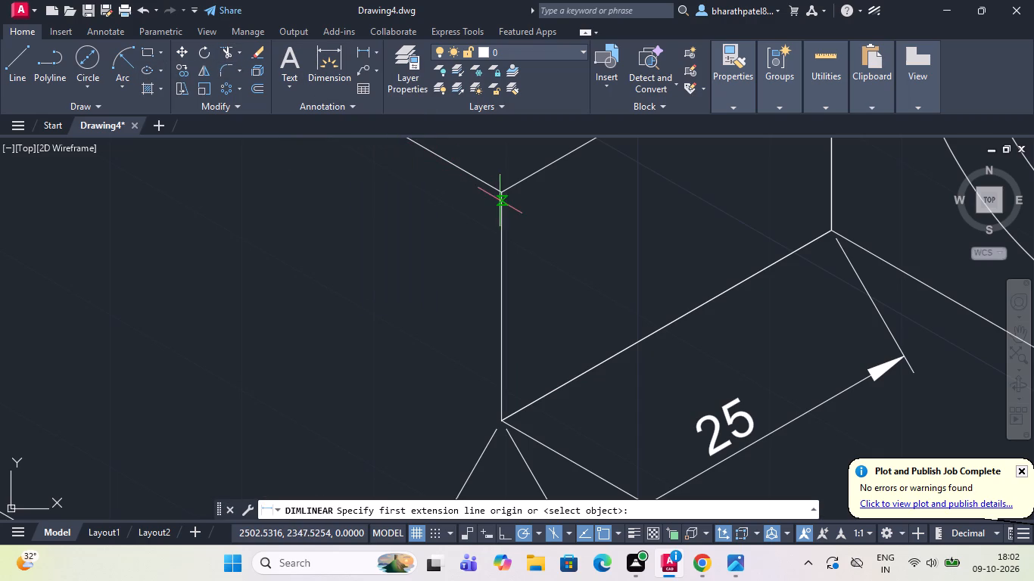
{"action": "left_click_drag", "start_coordinate": [506, 191], "coordinate": [497, 198]}
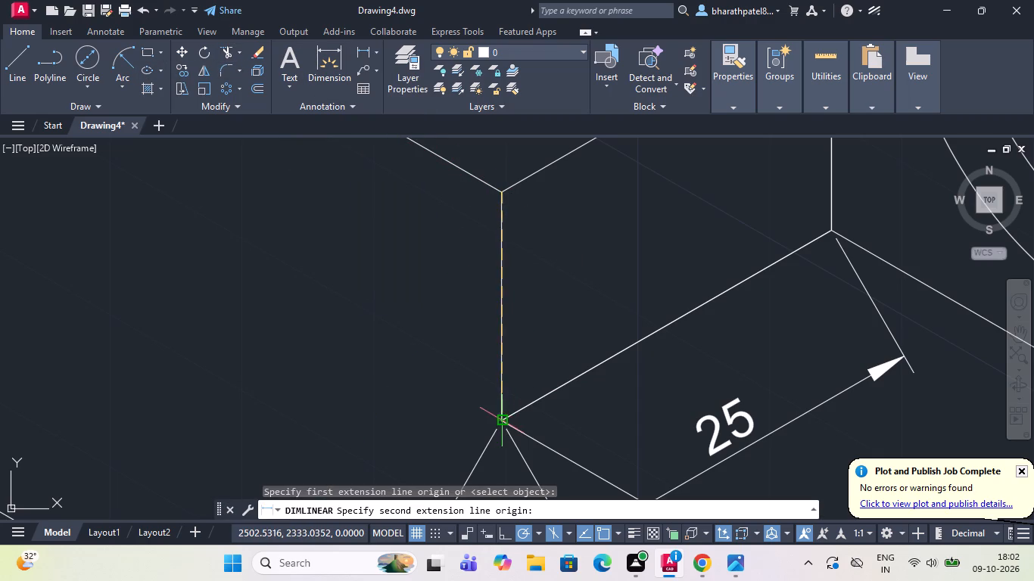
{"action": "left_click_drag", "start_coordinate": [505, 419], "coordinate": [497, 419]}
{"action": "left_click", "coordinate": [456, 410]}
Add a vertical linear dimension from the front upright's inner top corner down to the base, offset about 6 units toward the sloping edge.
{"action": "scroll", "coordinate": [332, 289], "scroll_direction": "down", "scroll_amount": 3}
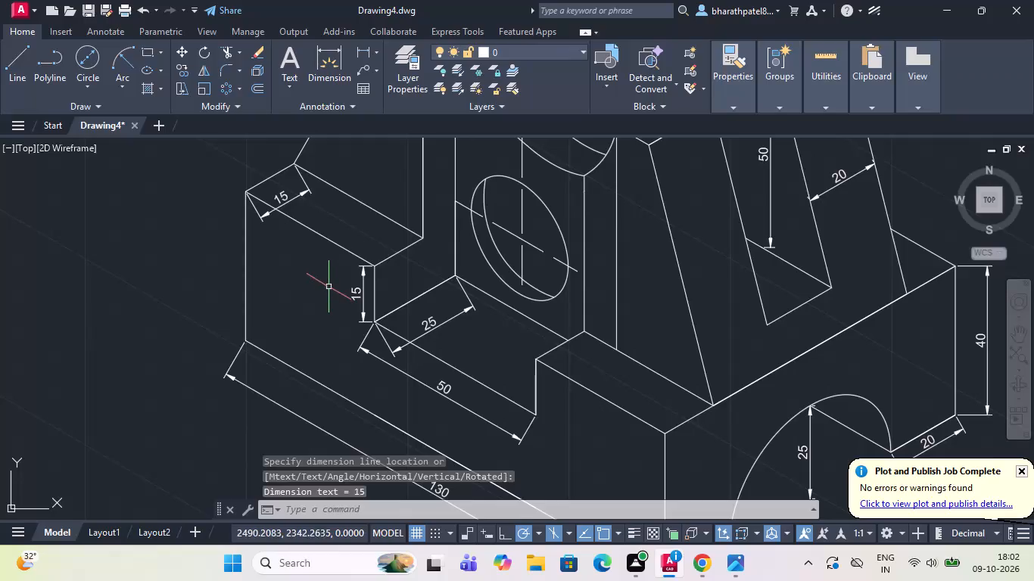
{"action": "scroll", "coordinate": [281, 299], "scroll_direction": "down", "scroll_amount": 1}
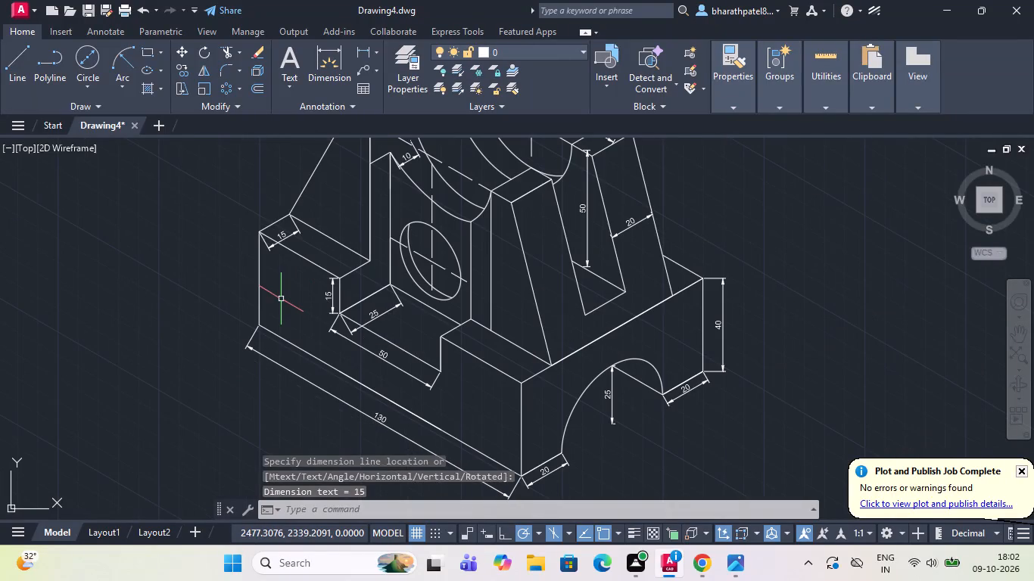
{"action": "scroll", "coordinate": [322, 325], "scroll_direction": "up", "scroll_amount": 1}
{"action": "scroll", "coordinate": [322, 325], "scroll_direction": "down", "scroll_amount": 2}
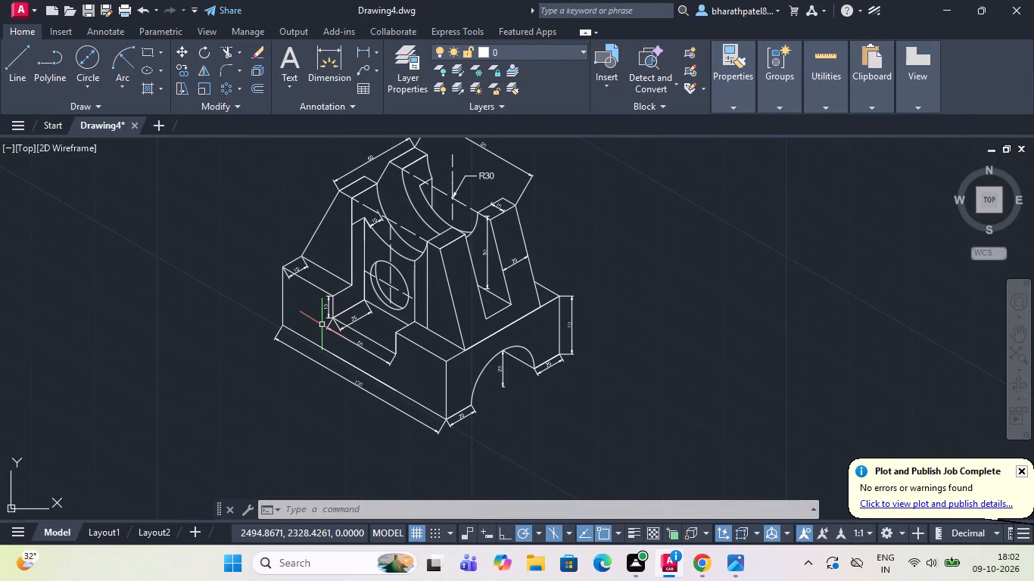
{"action": "scroll", "coordinate": [387, 306], "scroll_direction": "down", "scroll_amount": 2}
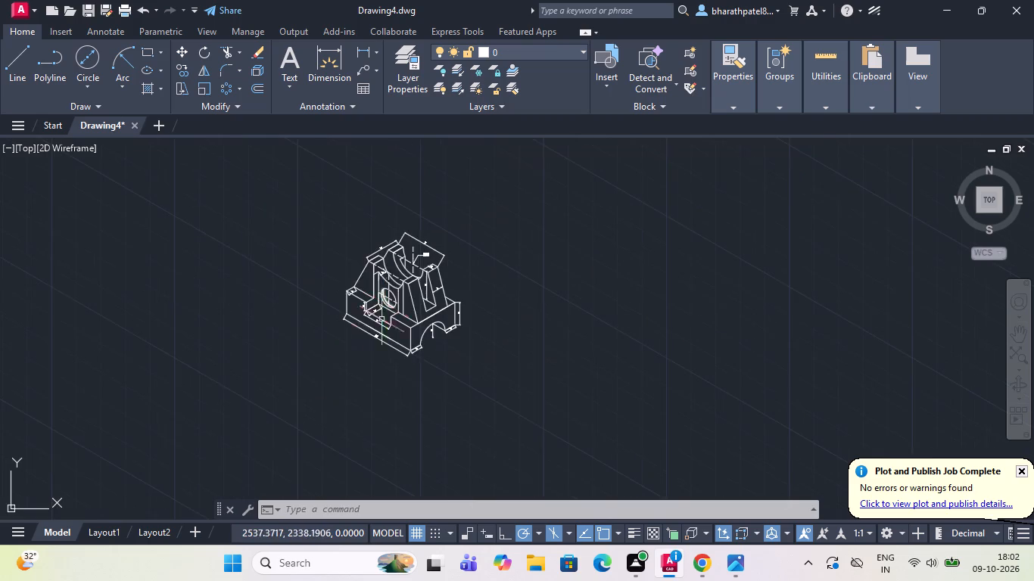
{"action": "scroll", "coordinate": [374, 333], "scroll_direction": "up", "scroll_amount": 3}
{"action": "scroll", "coordinate": [374, 333], "scroll_direction": "down", "scroll_amount": 2}
{"action": "scroll", "coordinate": [416, 282], "scroll_direction": "up", "scroll_amount": 1}
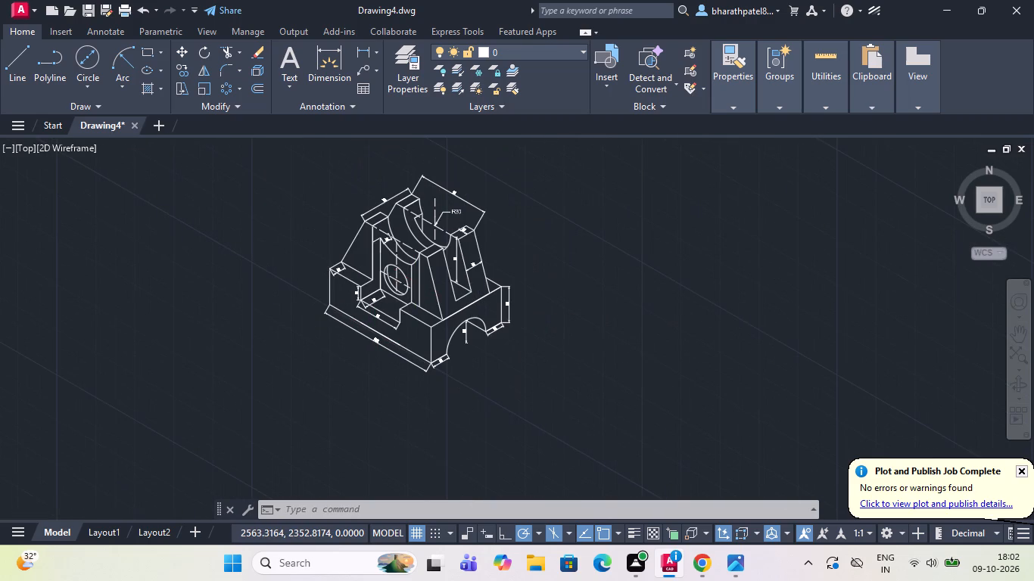
{"action": "scroll", "coordinate": [416, 282], "scroll_direction": "up", "scroll_amount": 2}
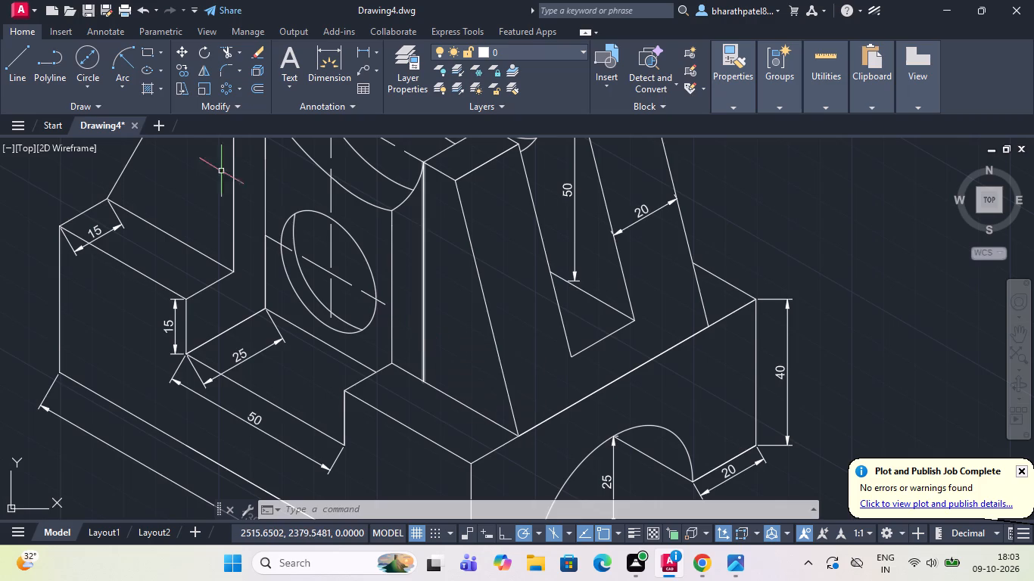
{"action": "left_click", "coordinate": [366, 48]}
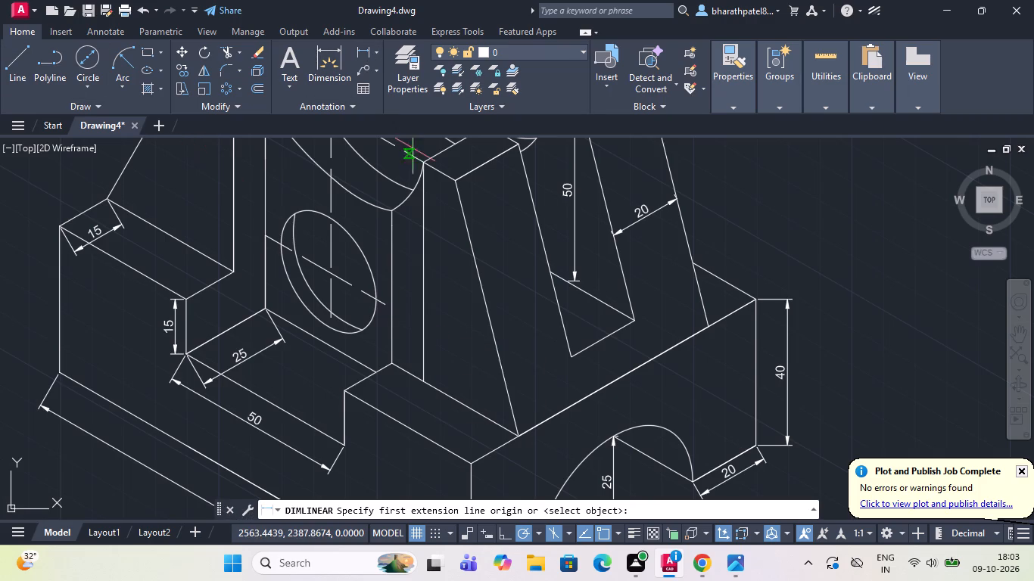
{"action": "left_click", "coordinate": [424, 158]}
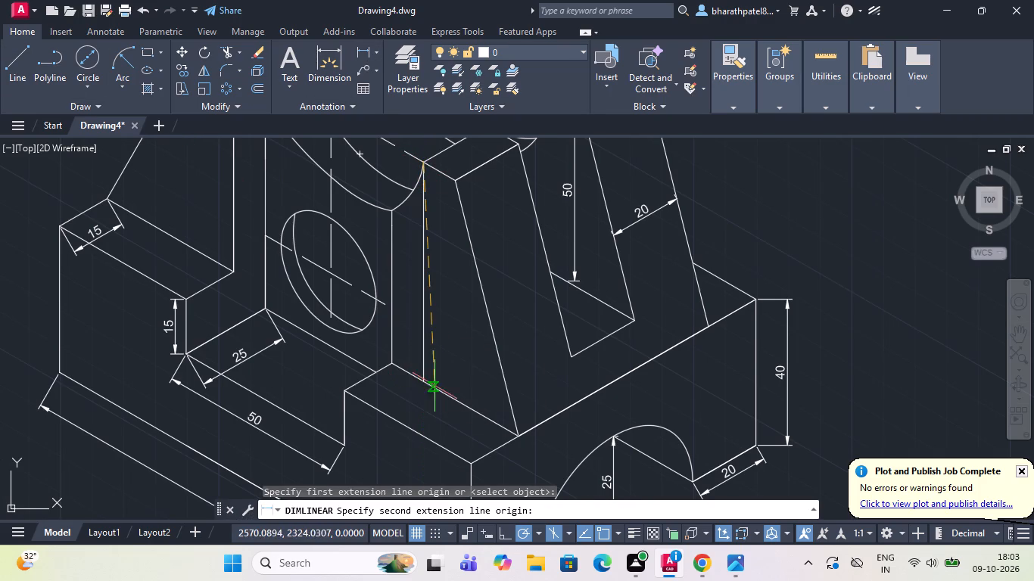
{"action": "left_click", "coordinate": [424, 384]}
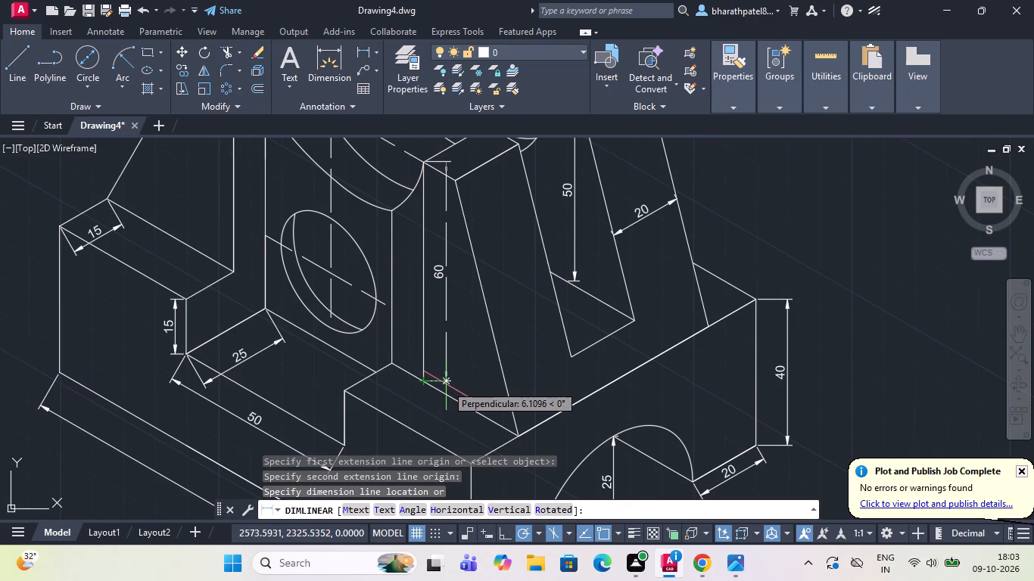
{"action": "left_click", "coordinate": [446, 384]}
Delete the solid vertical line on the front upright between the hole face's edge and the 60 dimension.
{"action": "left_click", "coordinate": [424, 346]}
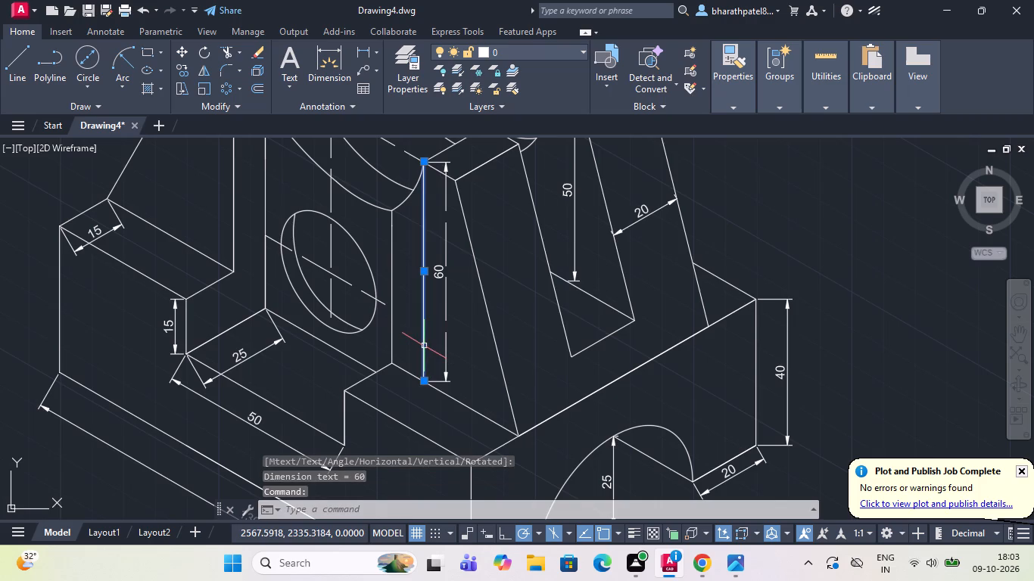
{"action": "key", "text": "Delete"}
Check the whole bracket drawing, from the upper cradle to the base arch, for annotations still missing.
{"action": "scroll", "coordinate": [424, 346], "scroll_direction": "down", "scroll_amount": 3}
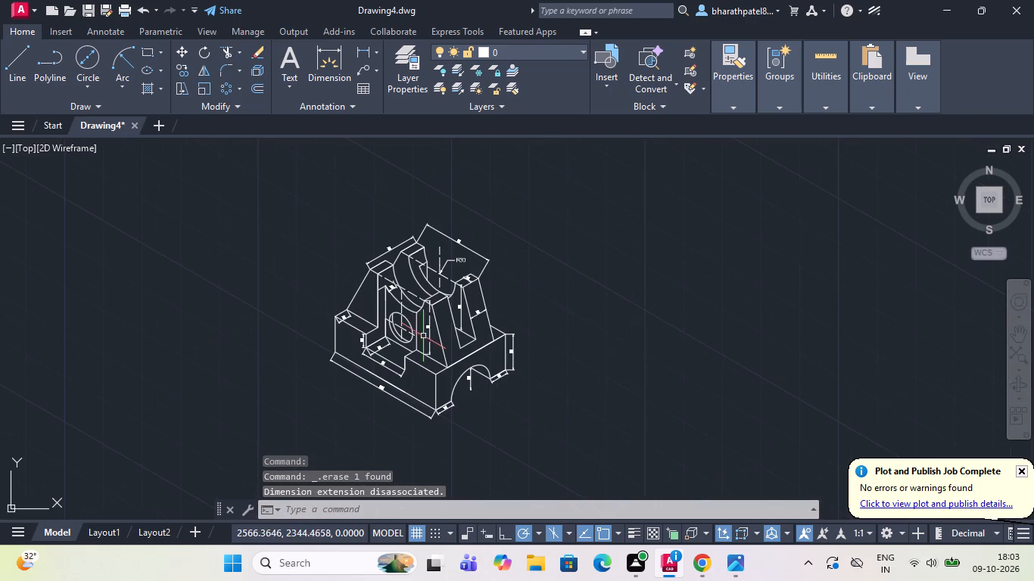
{"action": "scroll", "coordinate": [429, 259], "scroll_direction": "up", "scroll_amount": 2}
{"action": "scroll", "coordinate": [431, 259], "scroll_direction": "down", "scroll_amount": 1}
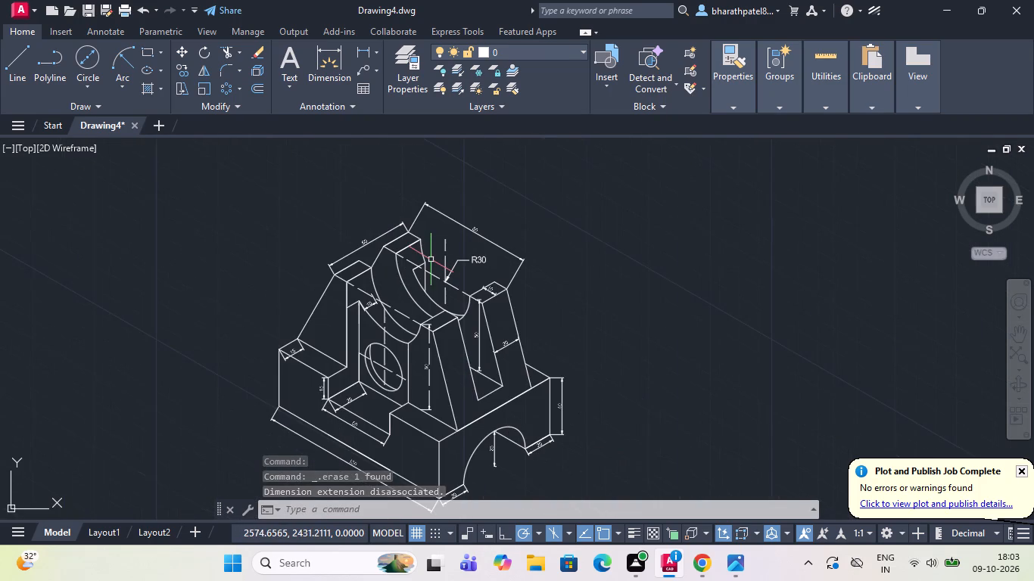
{"action": "scroll", "coordinate": [442, 291], "scroll_direction": "up", "scroll_amount": 2}
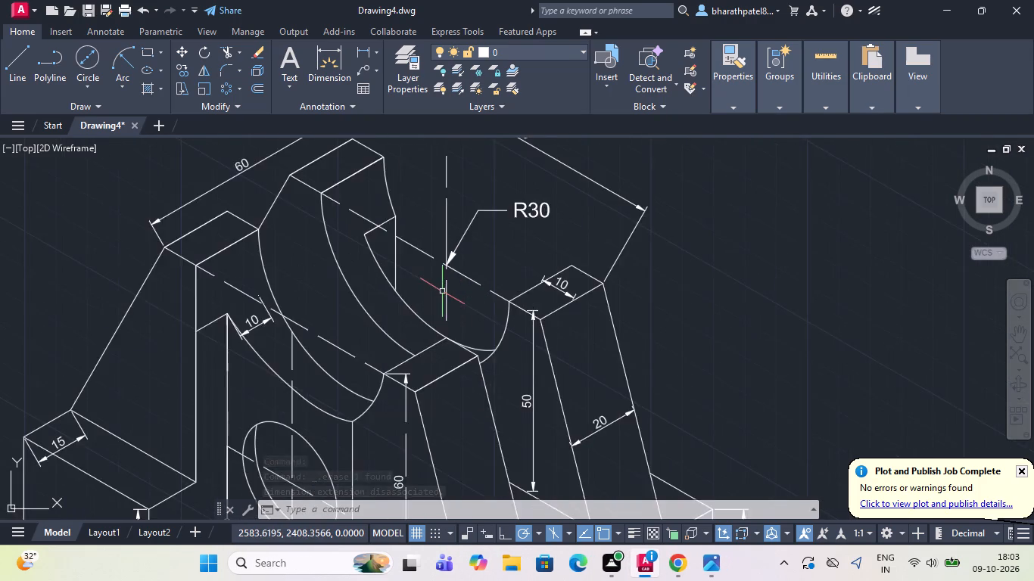
{"action": "scroll", "coordinate": [441, 289], "scroll_direction": "down", "scroll_amount": 3}
{"action": "scroll", "coordinate": [419, 357], "scroll_direction": "up", "scroll_amount": 2}
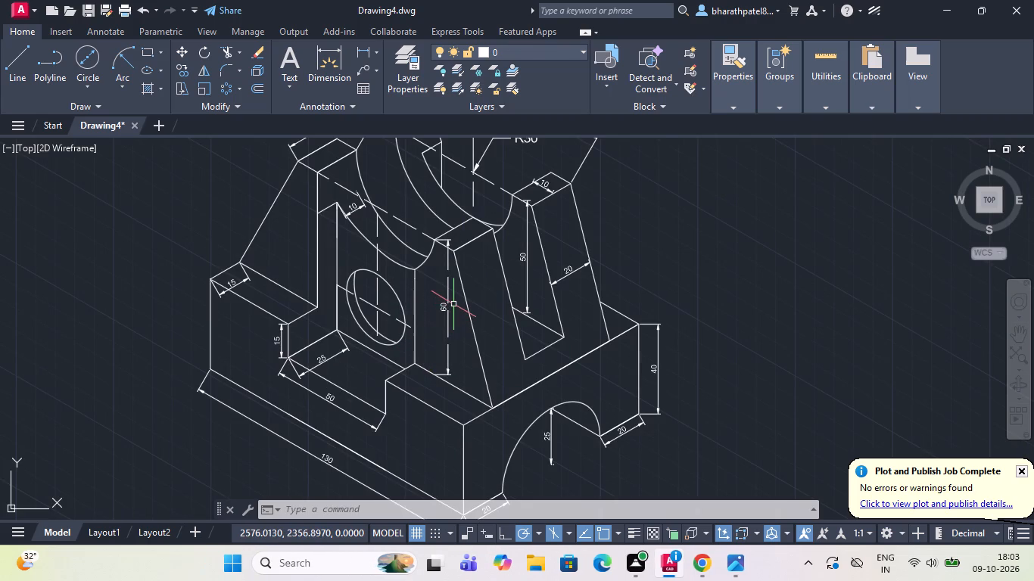
{"action": "scroll", "coordinate": [458, 312], "scroll_direction": "down", "scroll_amount": 2}
{"action": "scroll", "coordinate": [442, 347], "scroll_direction": "up", "scroll_amount": 1}
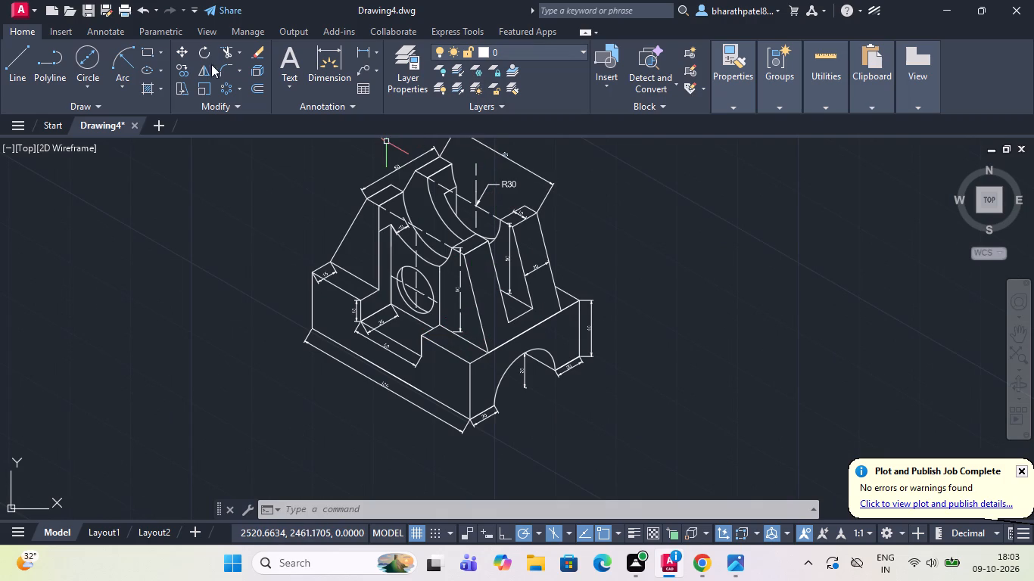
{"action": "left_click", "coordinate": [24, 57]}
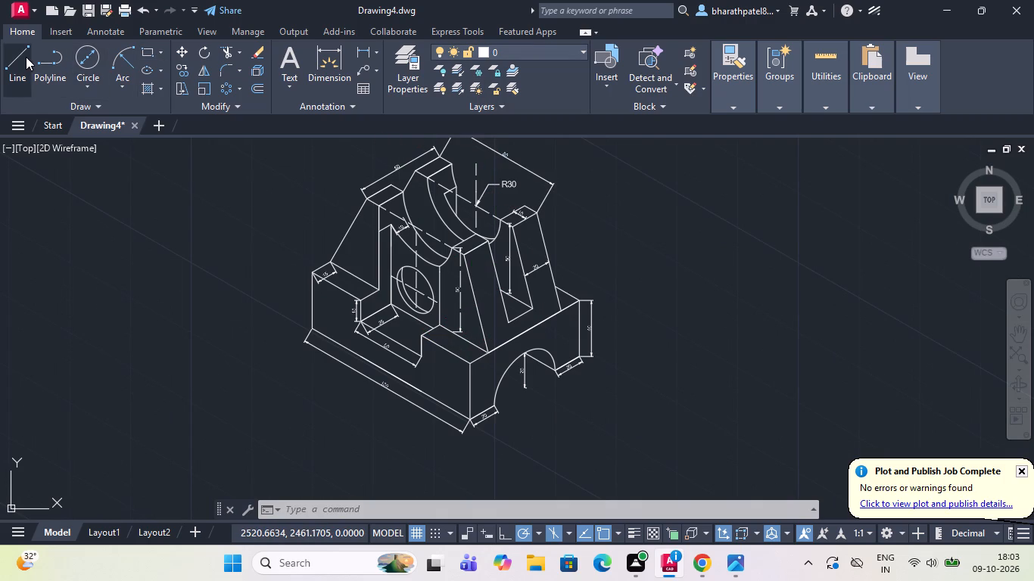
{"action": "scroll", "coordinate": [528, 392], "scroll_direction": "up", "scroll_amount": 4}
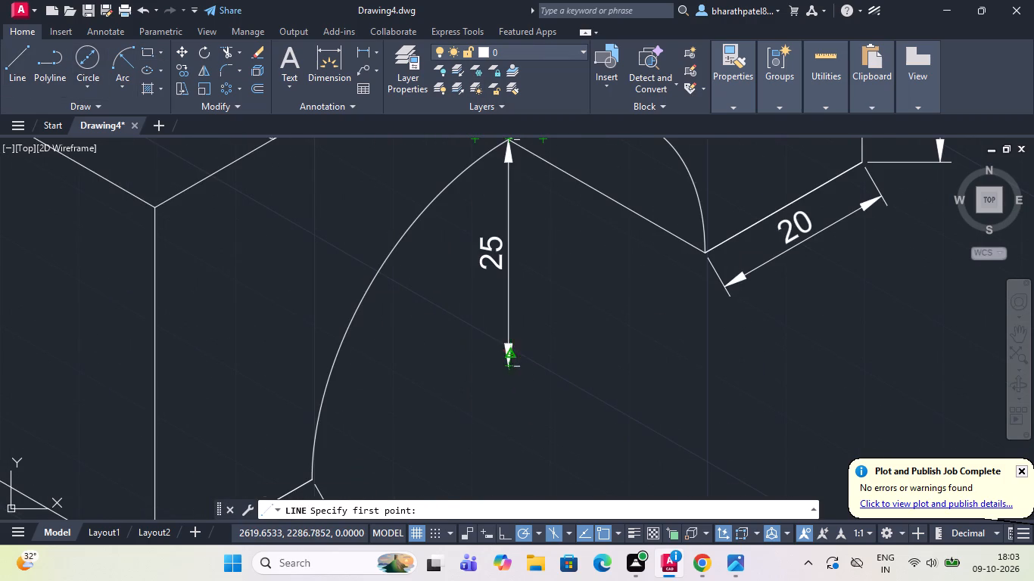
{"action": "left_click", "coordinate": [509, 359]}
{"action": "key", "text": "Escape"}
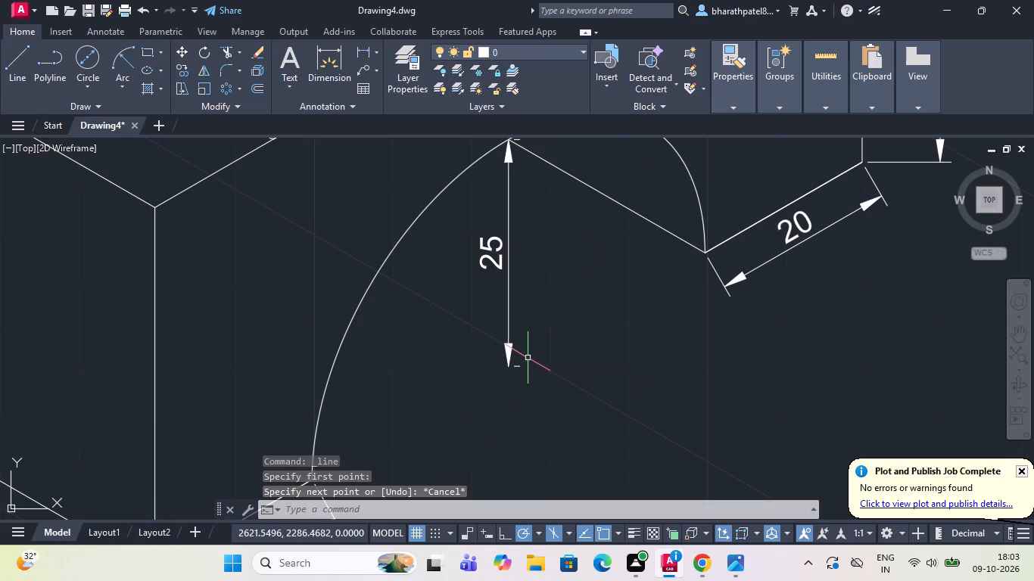
Draw a dashed line across the base arch opening in two segments from the 25 dimension's lower end, the 30° one about 22 units.
{"action": "key", "text": "space"}
{"action": "left_click", "coordinate": [512, 366]}
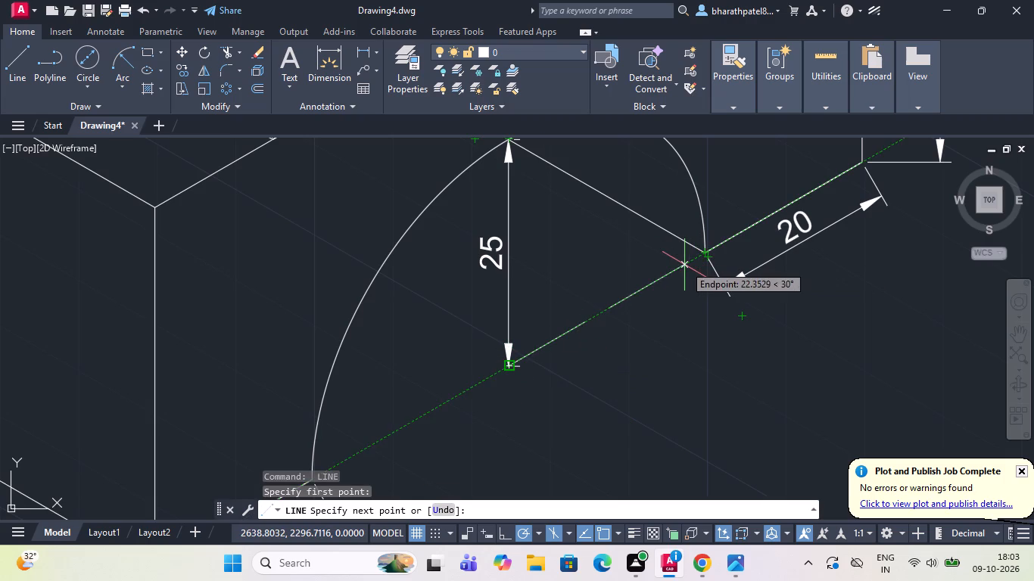
{"action": "left_click", "coordinate": [684, 265]}
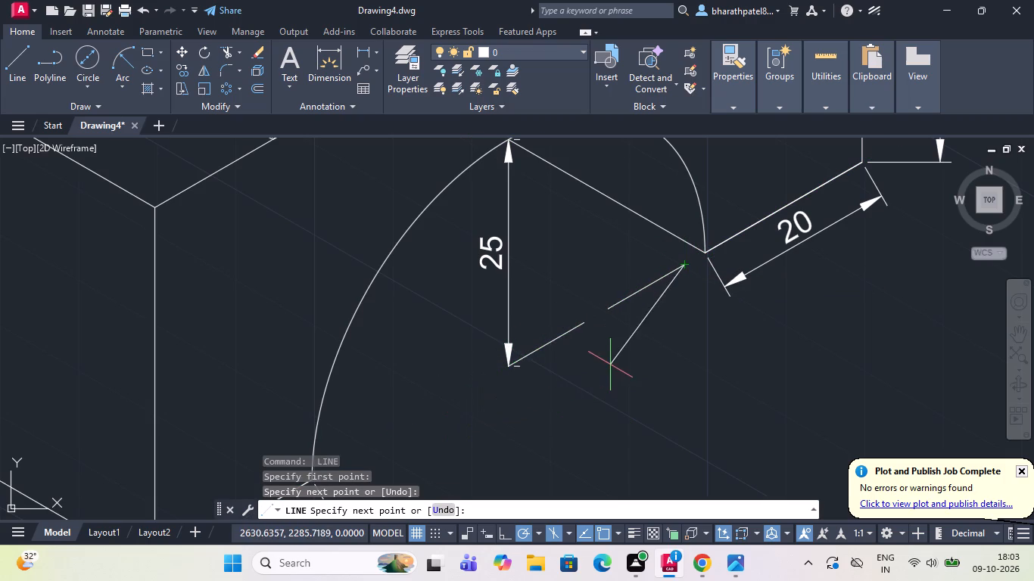
{"action": "key", "text": "space"}
{"action": "key", "text": "space"}
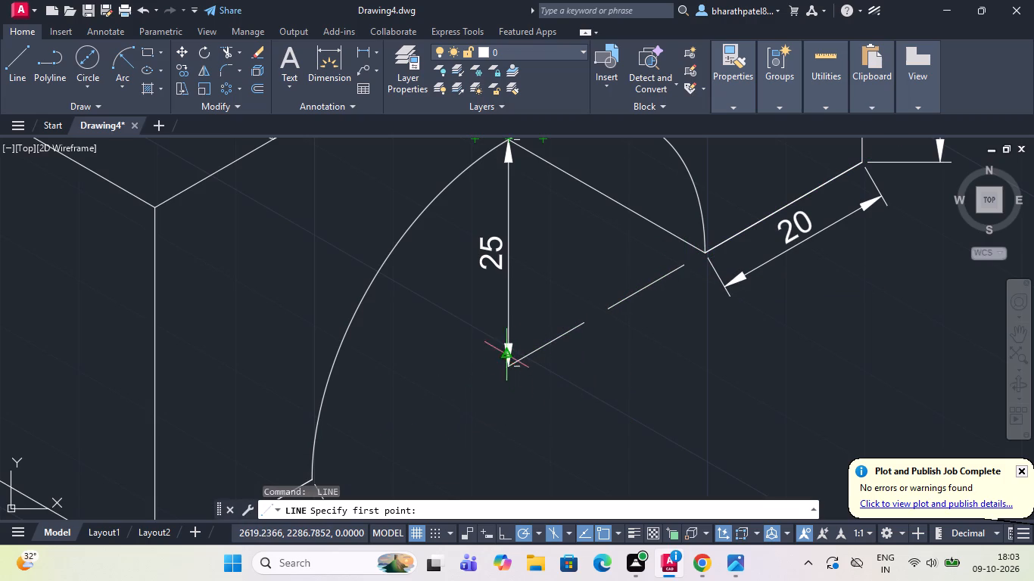
{"action": "left_click", "coordinate": [508, 368]}
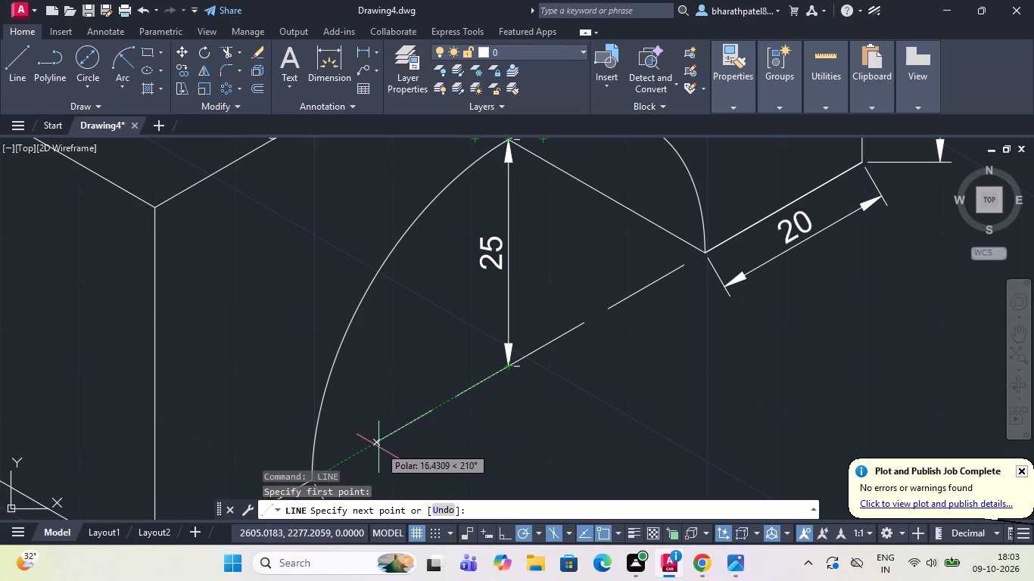
{"action": "left_click", "coordinate": [348, 467]}
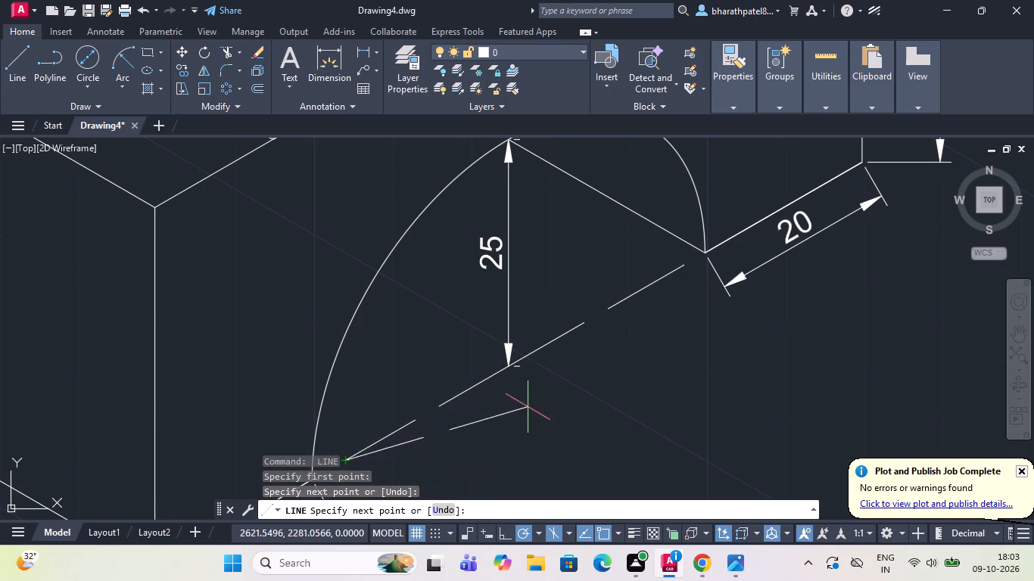
{"action": "key", "text": "space"}
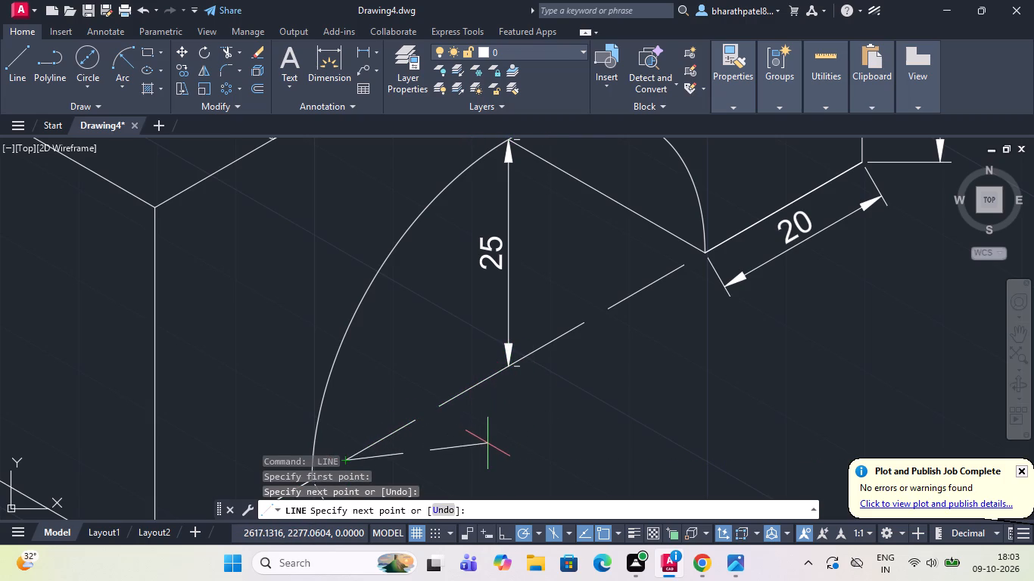
{"action": "scroll", "coordinate": [491, 415], "scroll_direction": "down", "scroll_amount": 3}
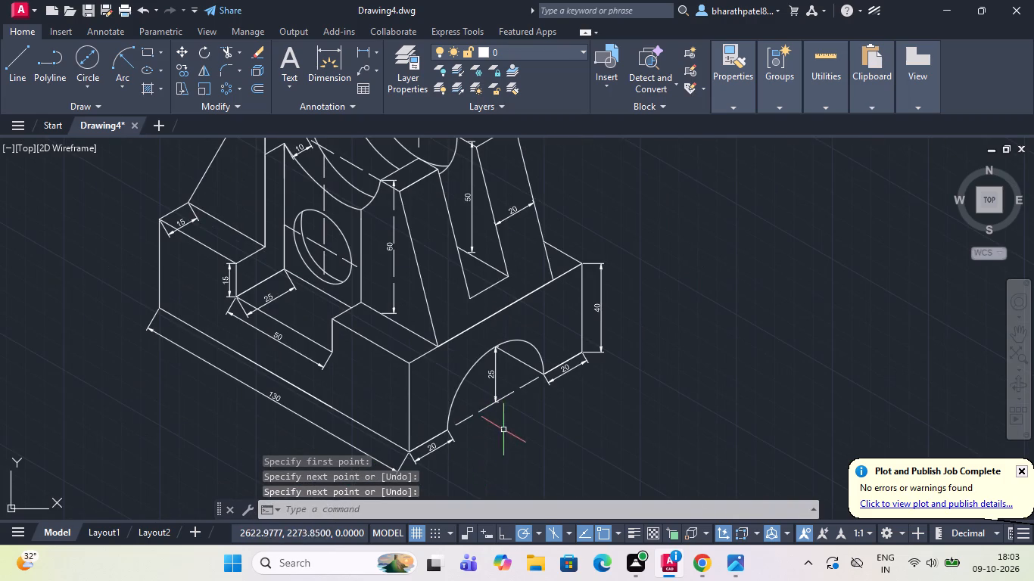
{"action": "scroll", "coordinate": [494, 440], "scroll_direction": "up", "scroll_amount": 2}
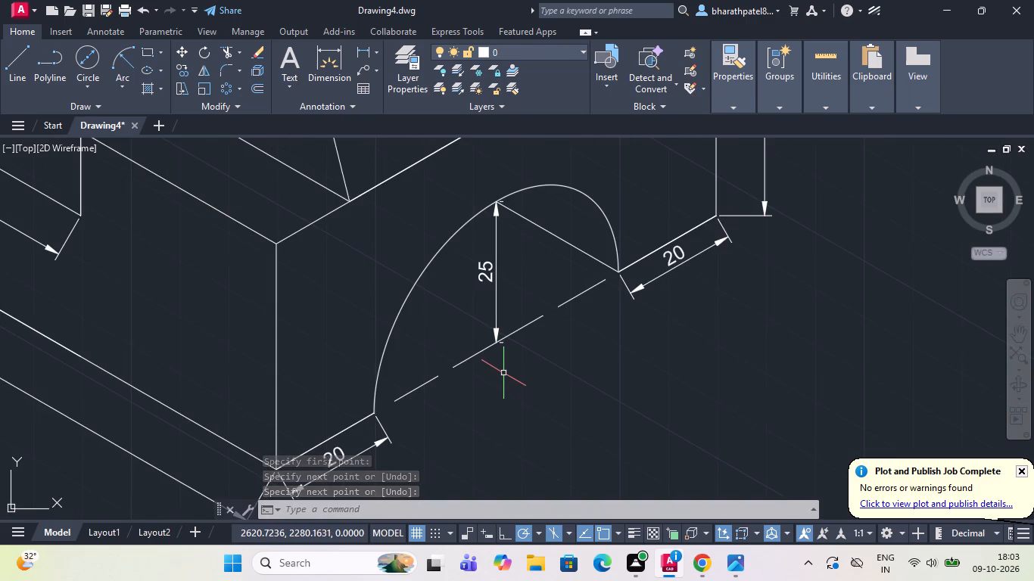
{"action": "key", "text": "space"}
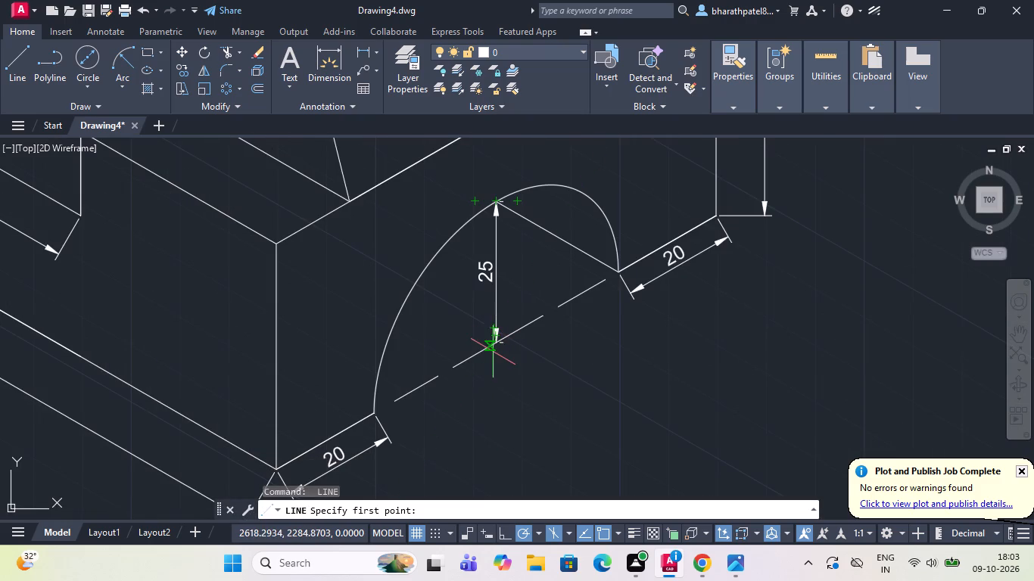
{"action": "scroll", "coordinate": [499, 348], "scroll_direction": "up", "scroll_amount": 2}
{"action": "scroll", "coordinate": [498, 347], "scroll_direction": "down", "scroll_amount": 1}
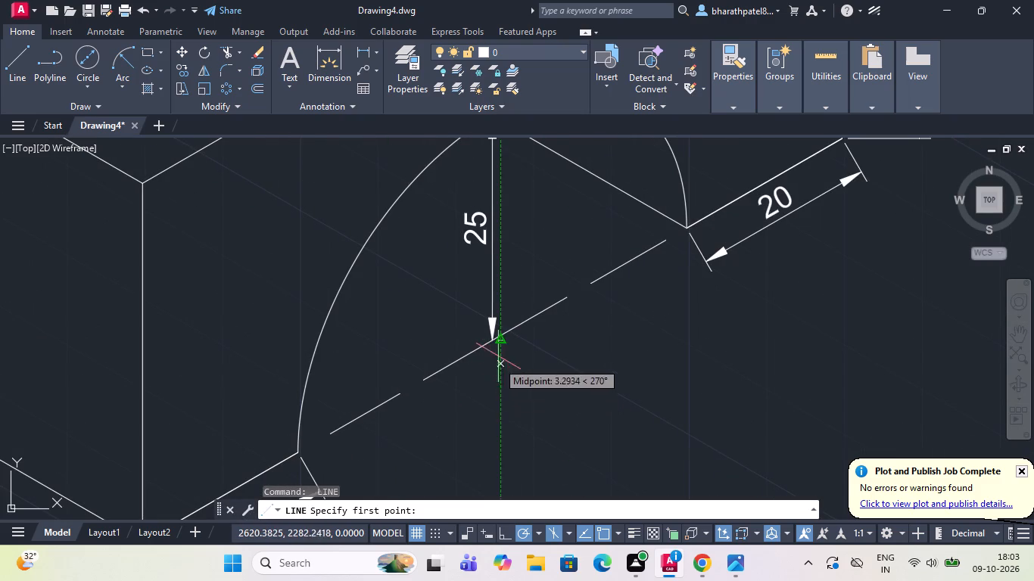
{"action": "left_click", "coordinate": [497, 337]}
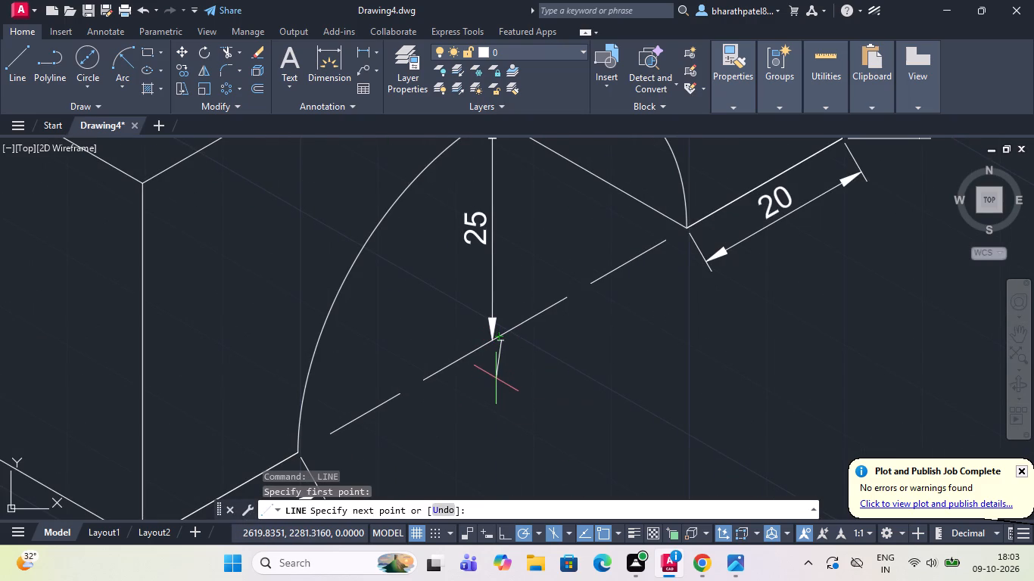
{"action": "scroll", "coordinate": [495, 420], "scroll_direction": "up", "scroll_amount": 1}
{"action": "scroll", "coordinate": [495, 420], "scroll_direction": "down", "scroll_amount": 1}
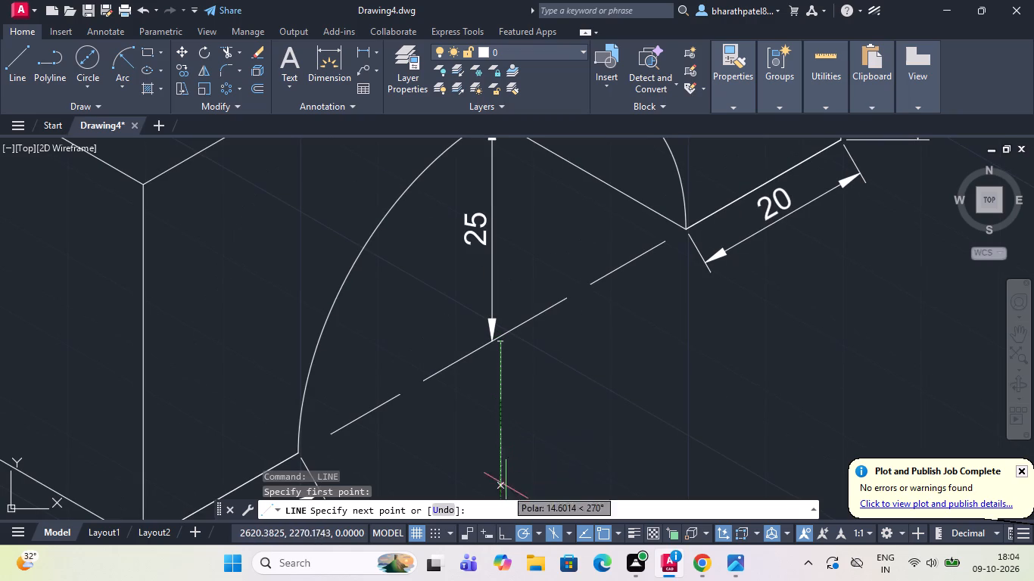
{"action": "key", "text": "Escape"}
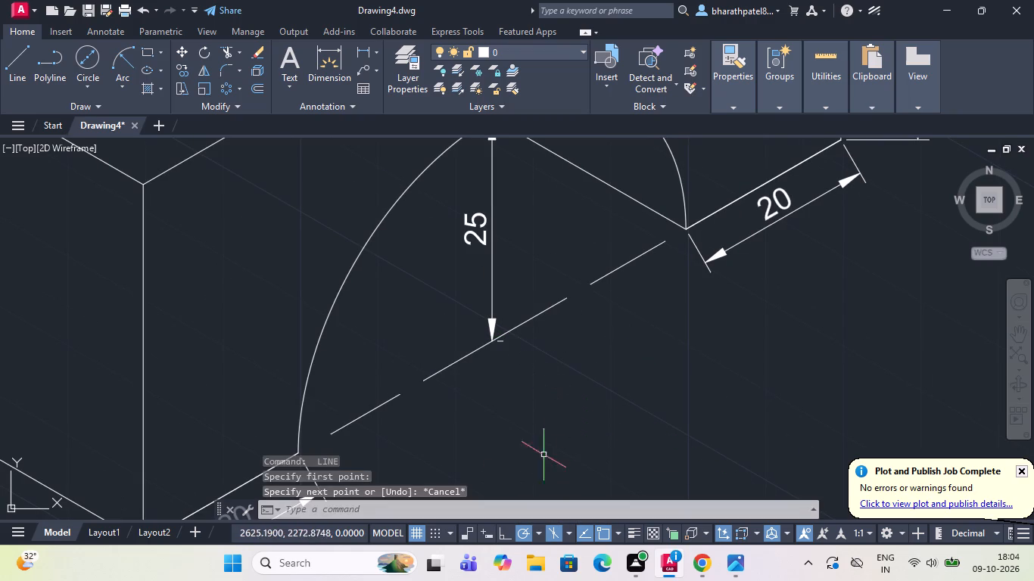
Draw a vertical dashed centre line about 20 units downward from the arch centre at the 25 dimension's lower end.
{"action": "key", "text": "space"}
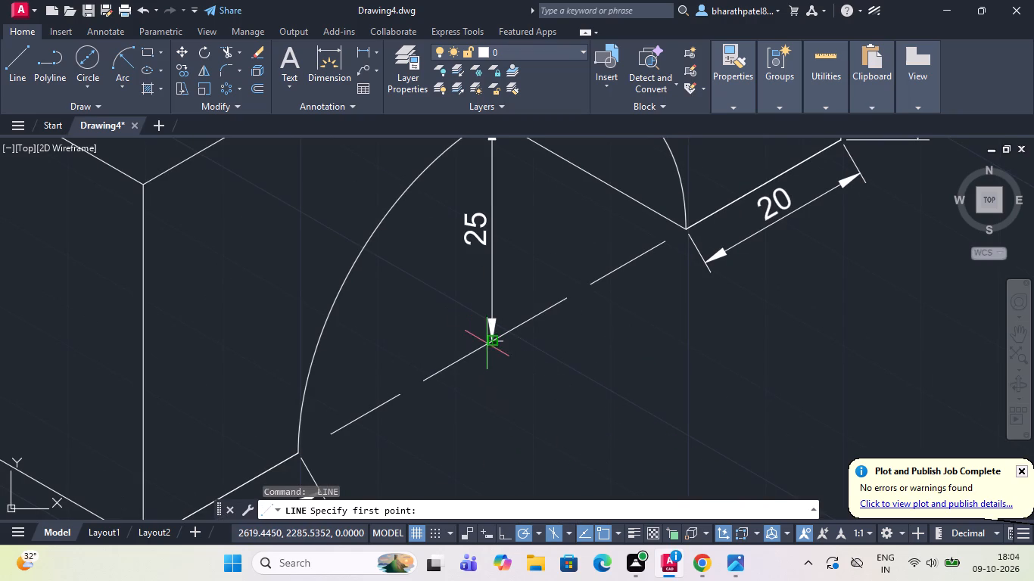
{"action": "double_click", "coordinate": [490, 336]}
{"action": "scroll", "coordinate": [490, 336], "scroll_direction": "down", "scroll_amount": 3}
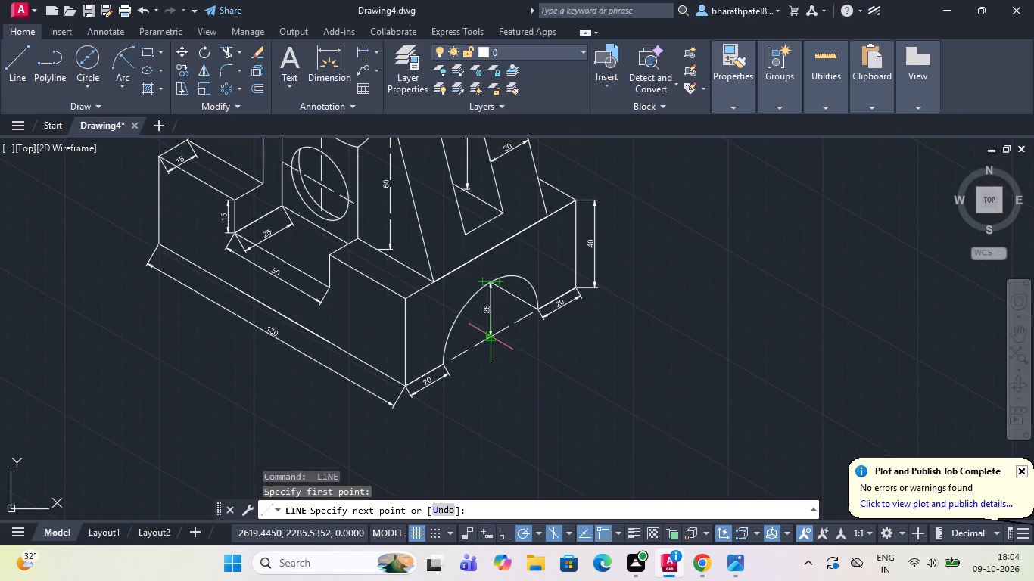
{"action": "left_click", "coordinate": [491, 380]}
{"action": "key", "text": "Escape"}
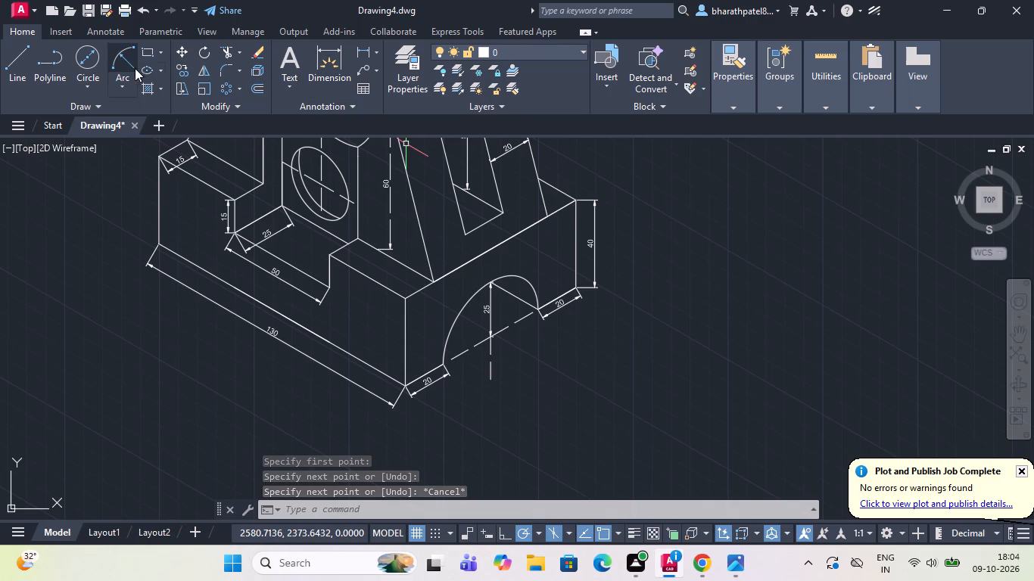
Add a multileader with the text R25, its arrowhead at the base arch's centre and a horizontal landing outside the opening.
{"action": "left_click", "coordinate": [363, 70]}
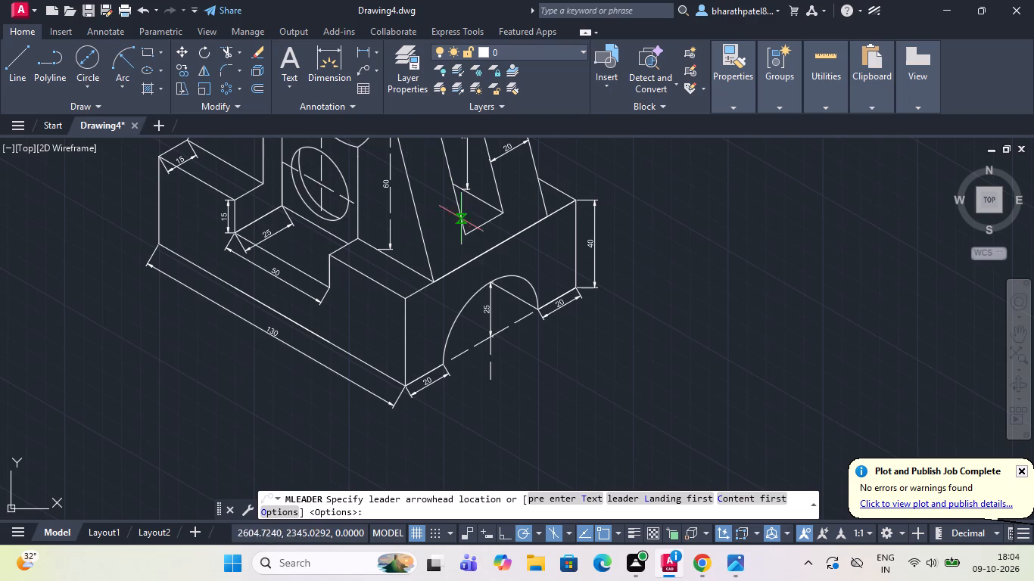
{"action": "scroll", "coordinate": [478, 331], "scroll_direction": "up", "scroll_amount": 2}
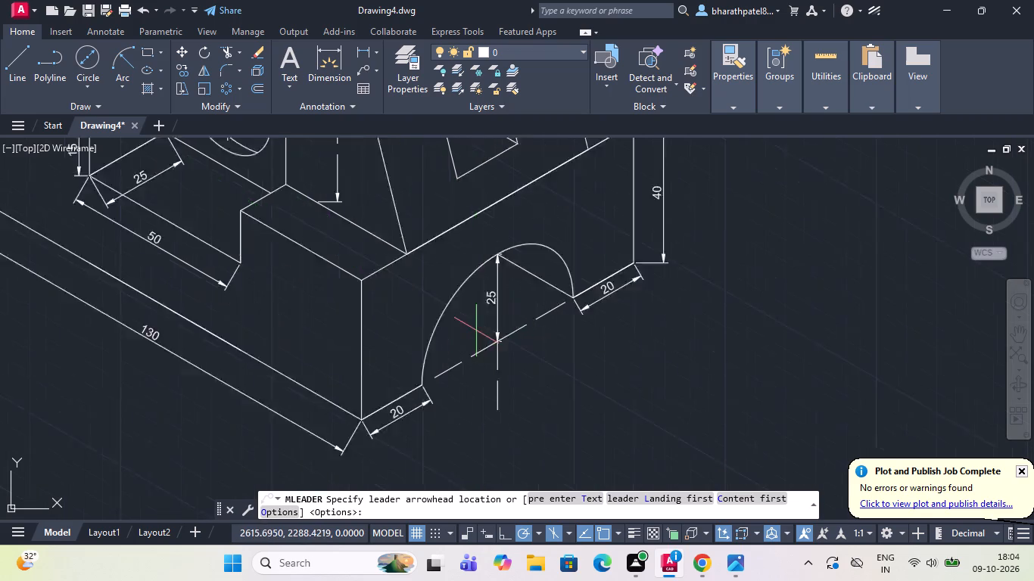
{"action": "scroll", "coordinate": [476, 331], "scroll_direction": "up", "scroll_amount": 1}
{"action": "left_click", "coordinate": [529, 359]}
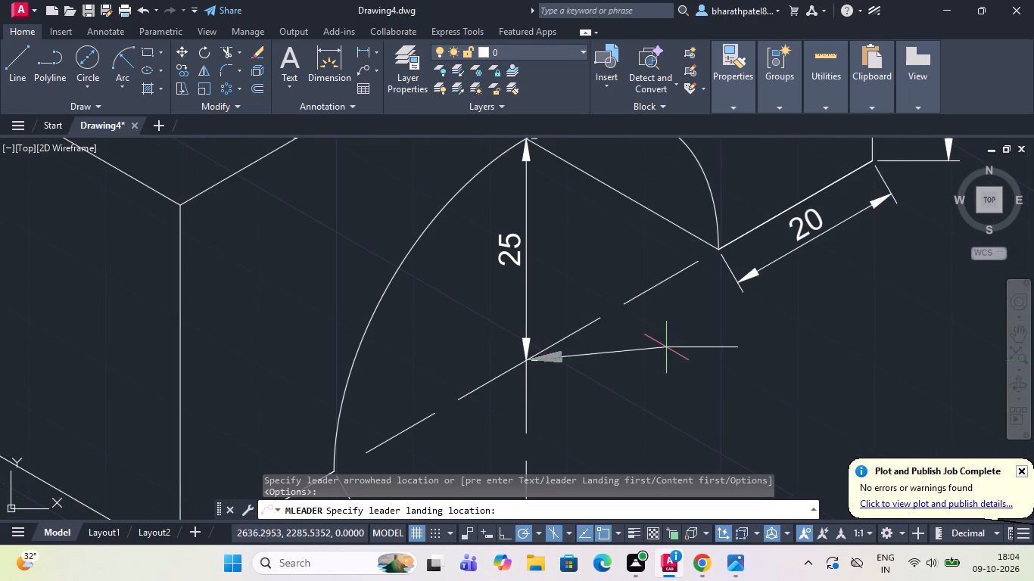
{"action": "left_click", "coordinate": [675, 362]}
{"action": "scroll", "coordinate": [671, 350], "scroll_direction": "down", "scroll_amount": 4}
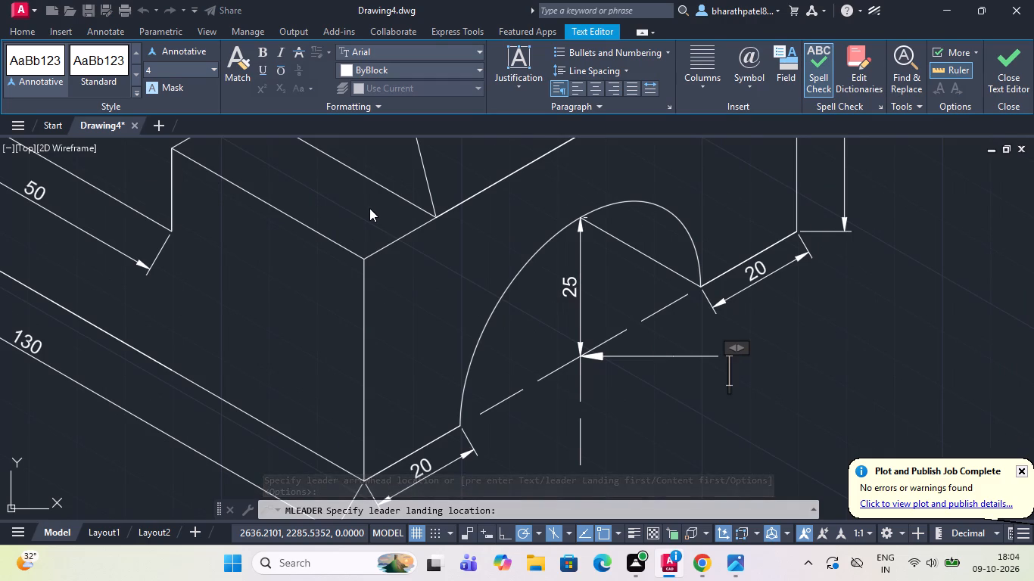
{"action": "type", "text": "R2"}
{"action": "key", "text": "5"}
{"action": "key", "text": "Return"}
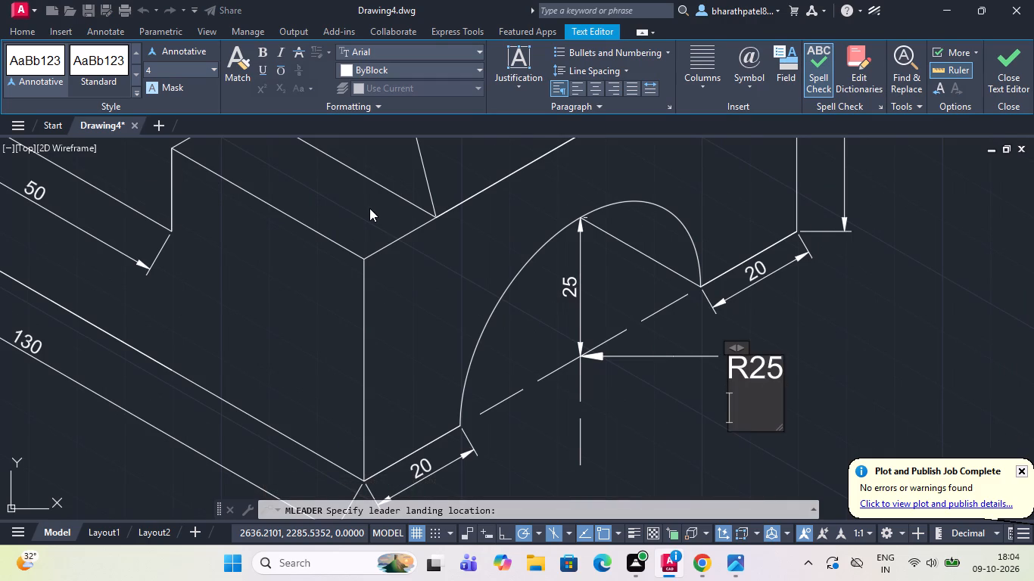
{"action": "key", "text": "Return"}
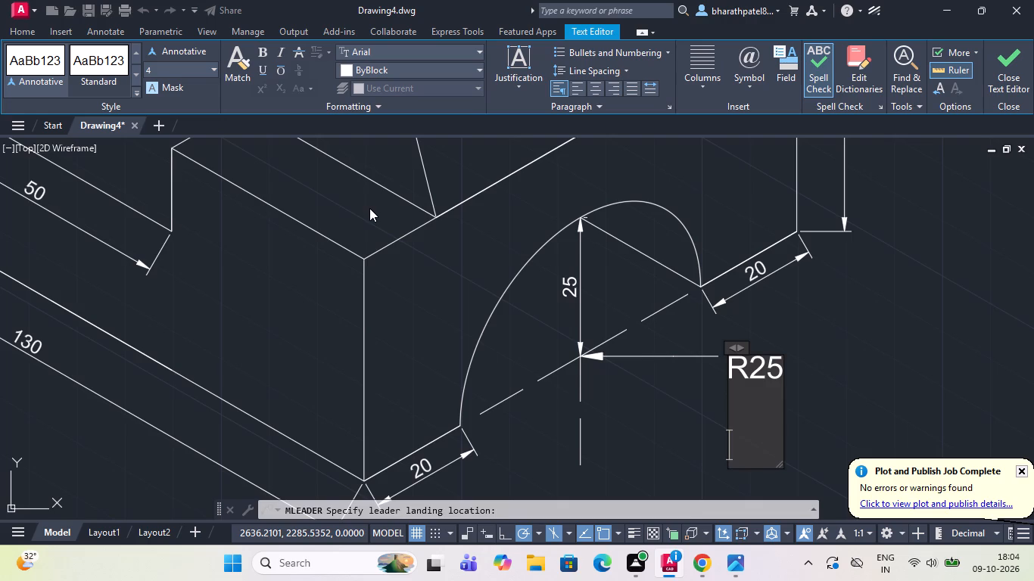
{"action": "left_click", "coordinate": [936, 388]}
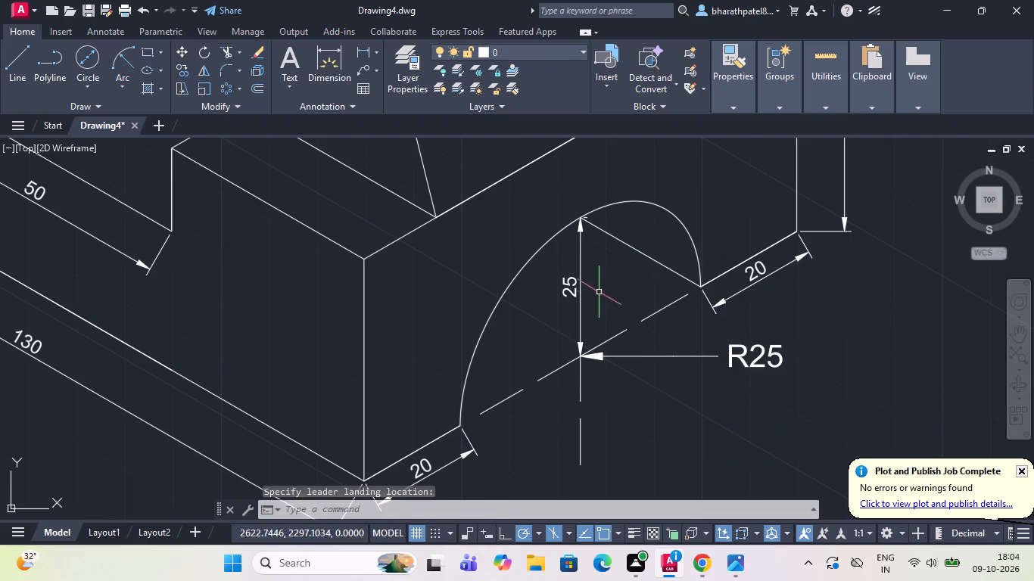
Delete the vertical 25 dimension inside the base arch.
{"action": "left_click", "coordinate": [581, 306]}
{"action": "key", "text": "Delete"}
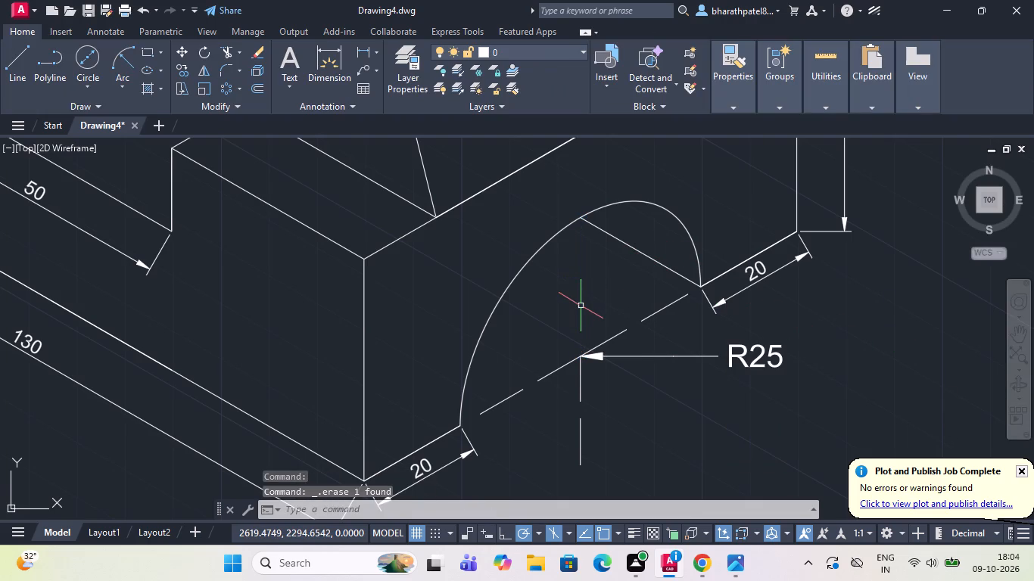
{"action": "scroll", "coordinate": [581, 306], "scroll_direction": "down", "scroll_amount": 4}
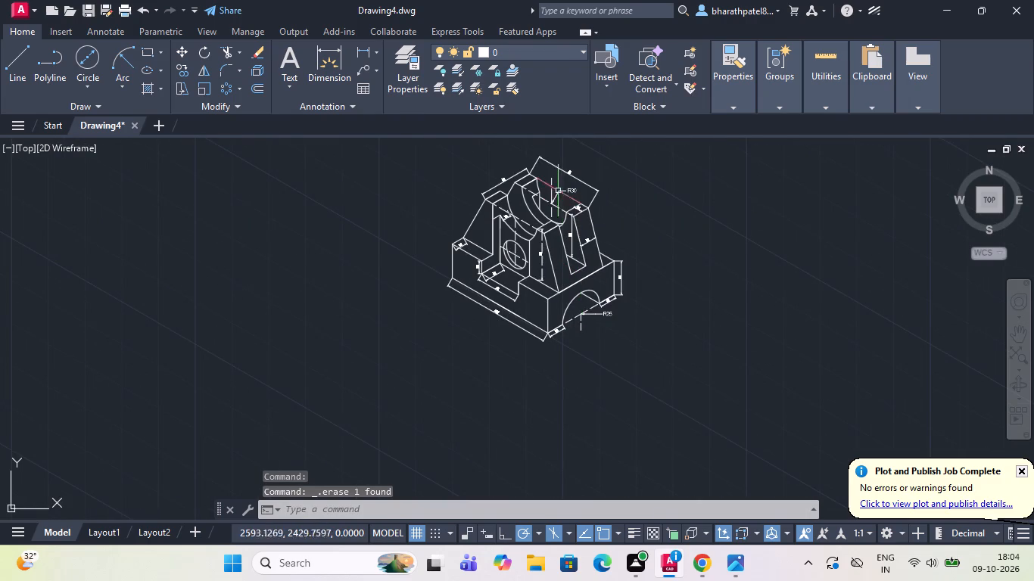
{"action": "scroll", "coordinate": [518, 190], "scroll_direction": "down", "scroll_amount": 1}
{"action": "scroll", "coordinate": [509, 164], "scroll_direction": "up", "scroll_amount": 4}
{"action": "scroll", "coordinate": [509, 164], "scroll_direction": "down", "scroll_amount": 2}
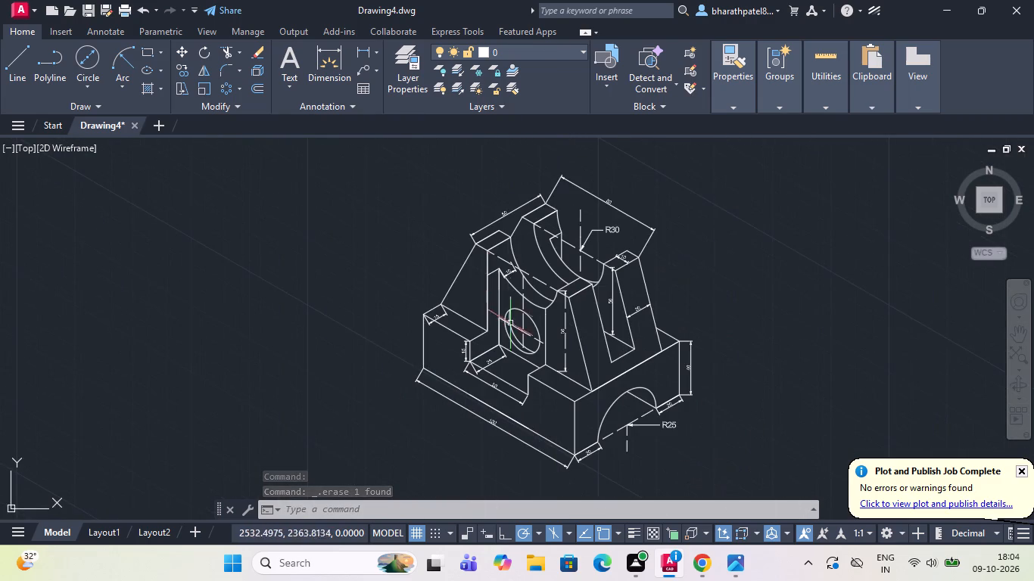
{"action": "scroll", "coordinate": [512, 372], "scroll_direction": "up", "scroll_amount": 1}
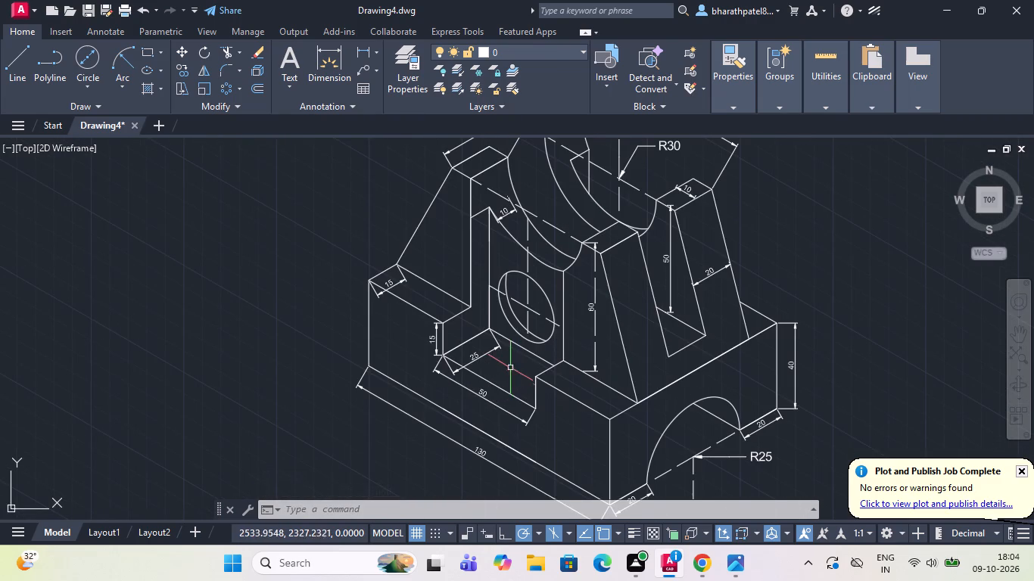
Examine the whole annotated bracket drawing, checking its dimensions, centre lines and radius leaders.
{"action": "scroll", "coordinate": [509, 361], "scroll_direction": "down", "scroll_amount": 2}
{"action": "scroll", "coordinate": [509, 384], "scroll_direction": "up", "scroll_amount": 2}
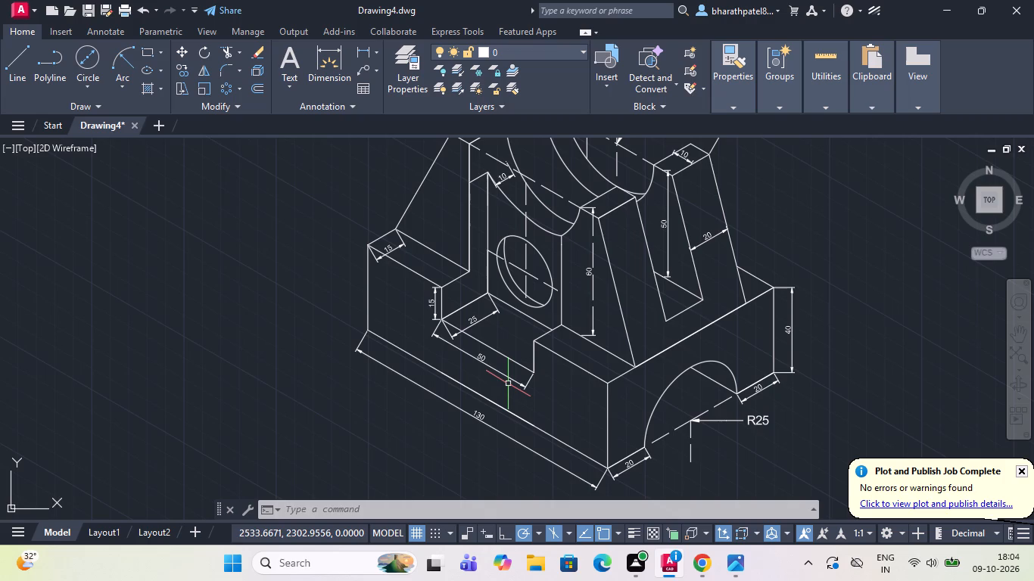
{"action": "scroll", "coordinate": [497, 322], "scroll_direction": "down", "scroll_amount": 1}
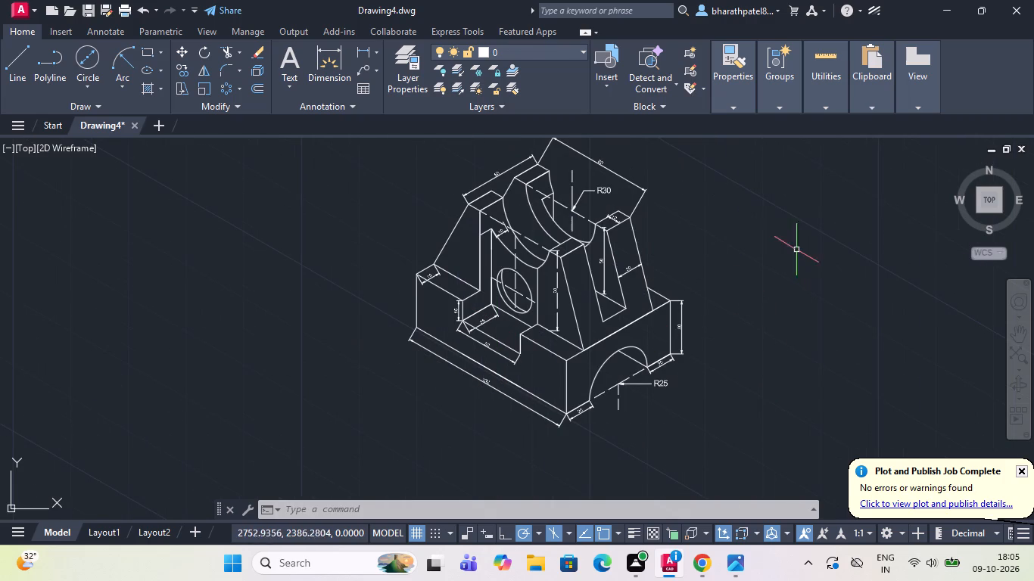
{"action": "scroll", "coordinate": [746, 216], "scroll_direction": "up", "scroll_amount": 2}
{"action": "scroll", "coordinate": [746, 216], "scroll_direction": "down", "scroll_amount": 2}
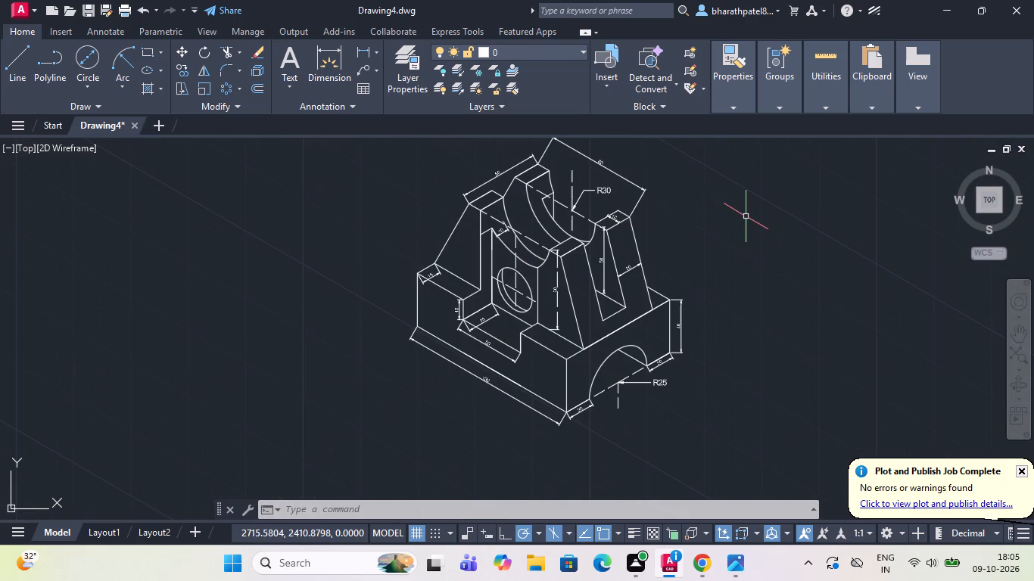
{"action": "scroll", "coordinate": [746, 216], "scroll_direction": "up", "scroll_amount": 1}
{"action": "scroll", "coordinate": [746, 216], "scroll_direction": "down", "scroll_amount": 2}
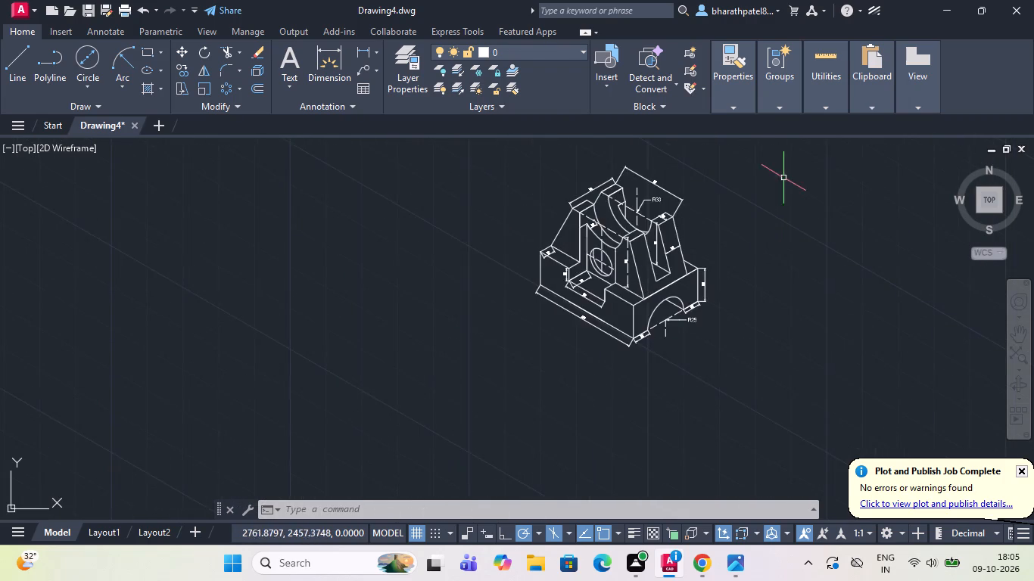
{"action": "scroll", "coordinate": [786, 166], "scroll_direction": "up", "scroll_amount": 1}
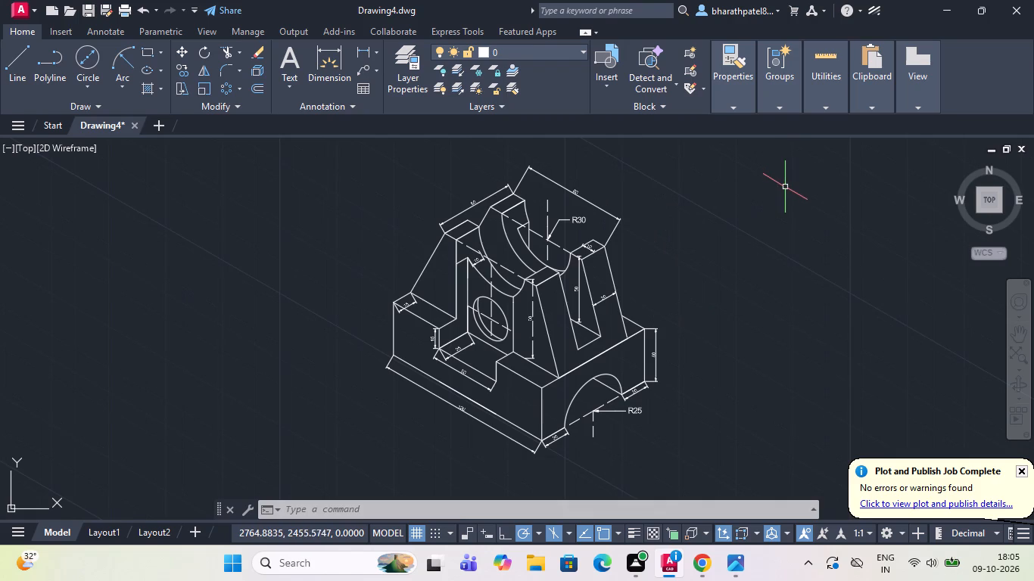
Save the drawing in Documents under the file name Double V-Block.
{"action": "key", "text": "ctrl+s"}
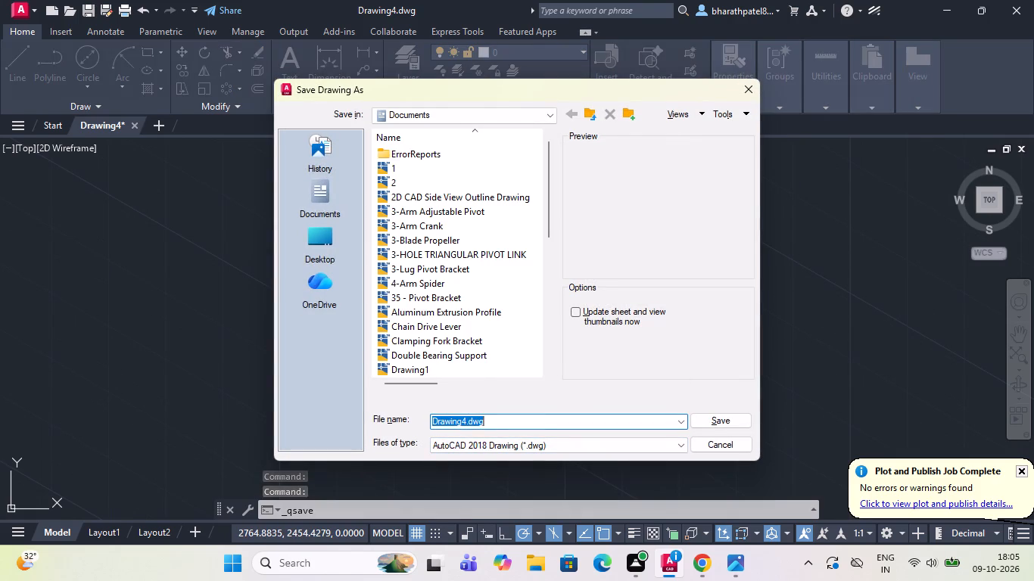
{"action": "key", "text": "Delete"}
{"action": "key", "text": "ctrl+v"}
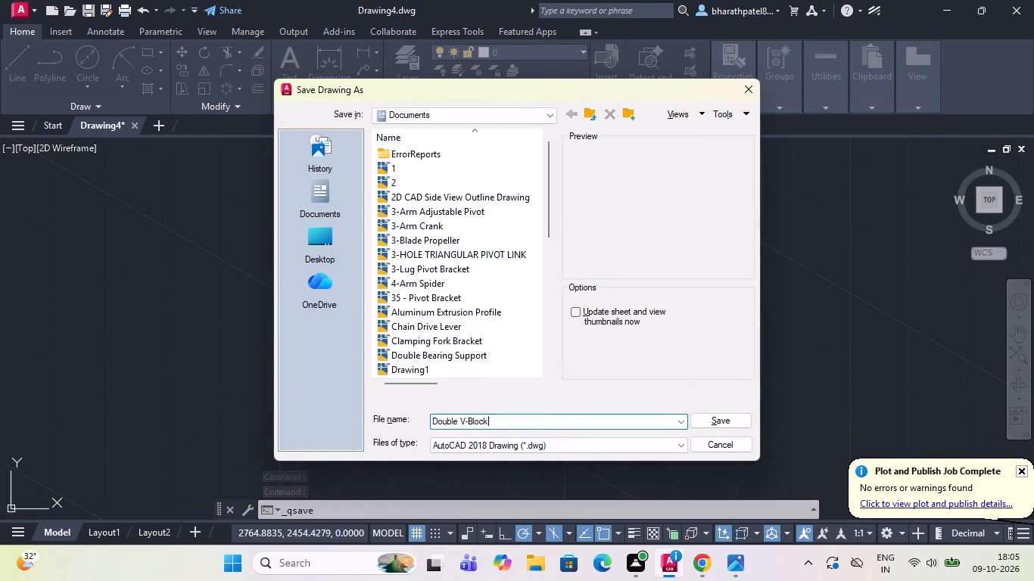
{"action": "key", "text": "Return"}
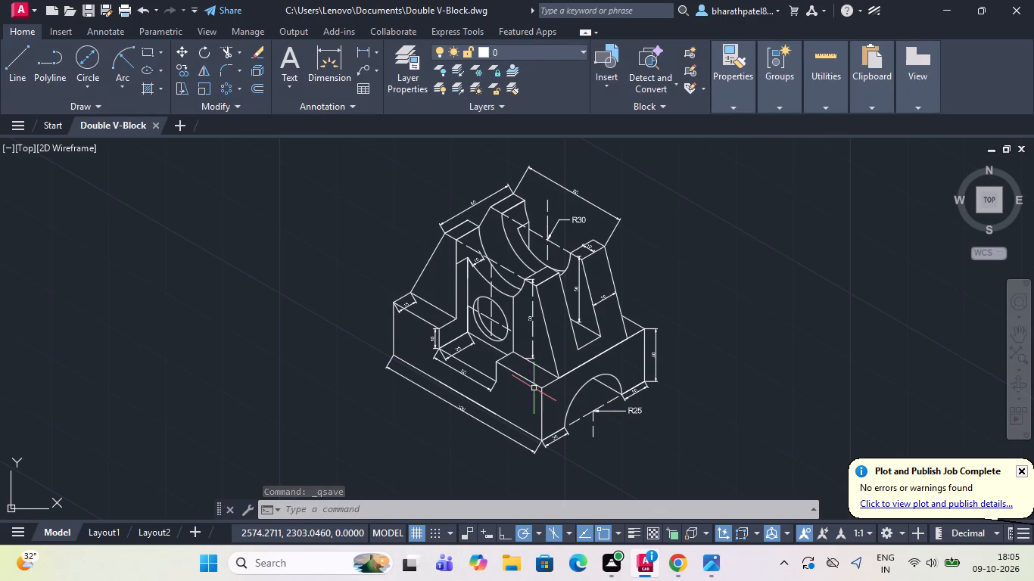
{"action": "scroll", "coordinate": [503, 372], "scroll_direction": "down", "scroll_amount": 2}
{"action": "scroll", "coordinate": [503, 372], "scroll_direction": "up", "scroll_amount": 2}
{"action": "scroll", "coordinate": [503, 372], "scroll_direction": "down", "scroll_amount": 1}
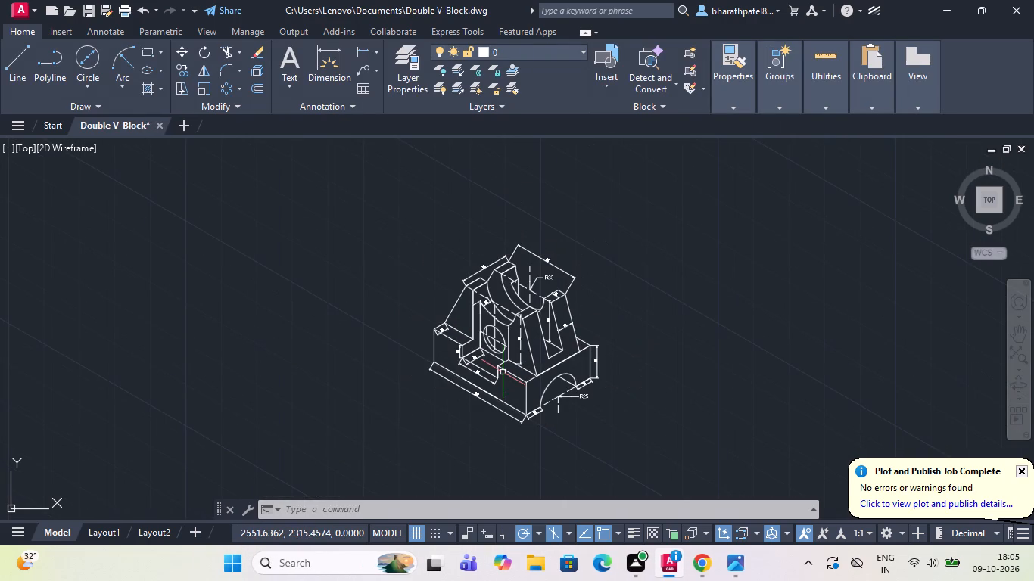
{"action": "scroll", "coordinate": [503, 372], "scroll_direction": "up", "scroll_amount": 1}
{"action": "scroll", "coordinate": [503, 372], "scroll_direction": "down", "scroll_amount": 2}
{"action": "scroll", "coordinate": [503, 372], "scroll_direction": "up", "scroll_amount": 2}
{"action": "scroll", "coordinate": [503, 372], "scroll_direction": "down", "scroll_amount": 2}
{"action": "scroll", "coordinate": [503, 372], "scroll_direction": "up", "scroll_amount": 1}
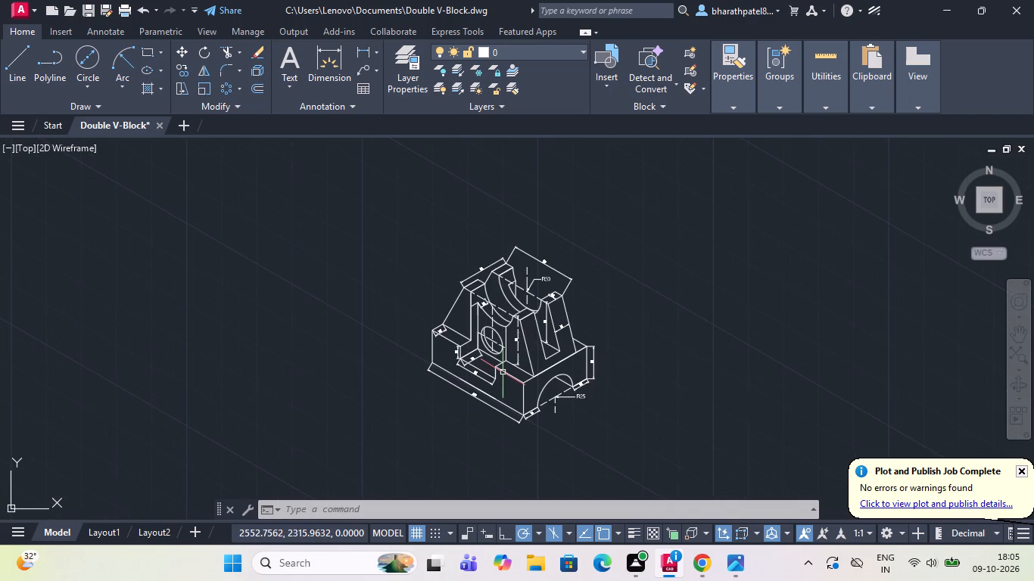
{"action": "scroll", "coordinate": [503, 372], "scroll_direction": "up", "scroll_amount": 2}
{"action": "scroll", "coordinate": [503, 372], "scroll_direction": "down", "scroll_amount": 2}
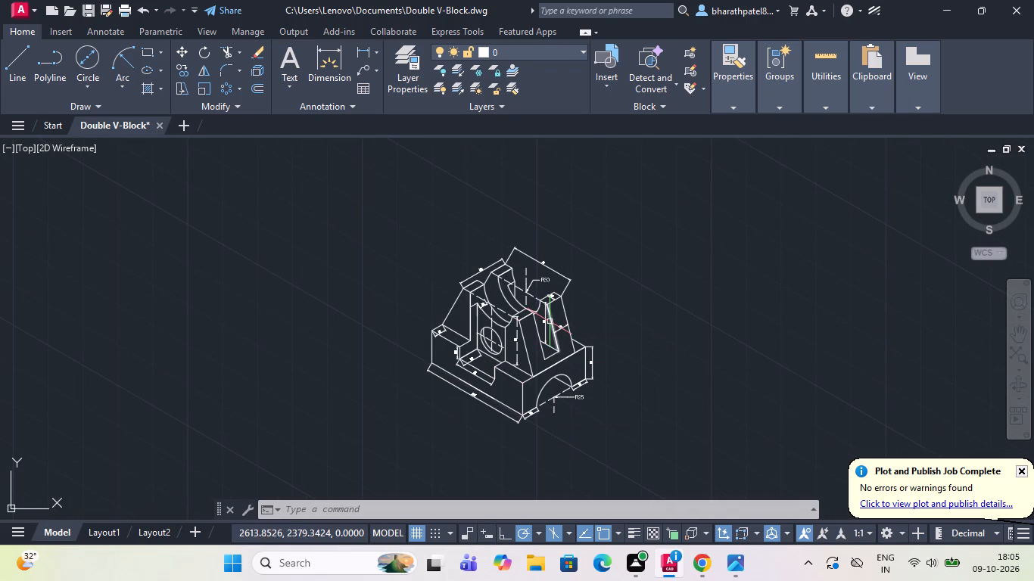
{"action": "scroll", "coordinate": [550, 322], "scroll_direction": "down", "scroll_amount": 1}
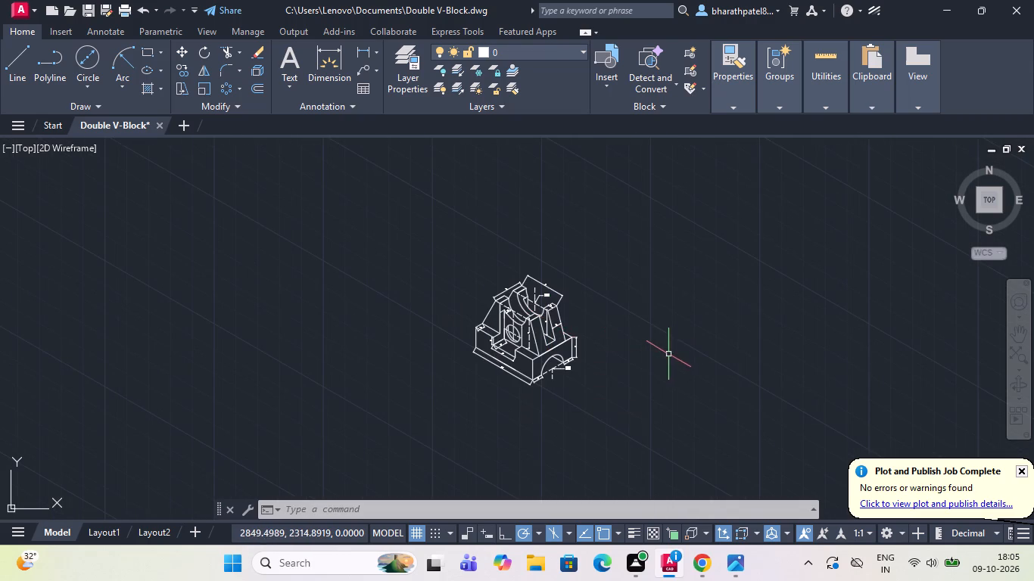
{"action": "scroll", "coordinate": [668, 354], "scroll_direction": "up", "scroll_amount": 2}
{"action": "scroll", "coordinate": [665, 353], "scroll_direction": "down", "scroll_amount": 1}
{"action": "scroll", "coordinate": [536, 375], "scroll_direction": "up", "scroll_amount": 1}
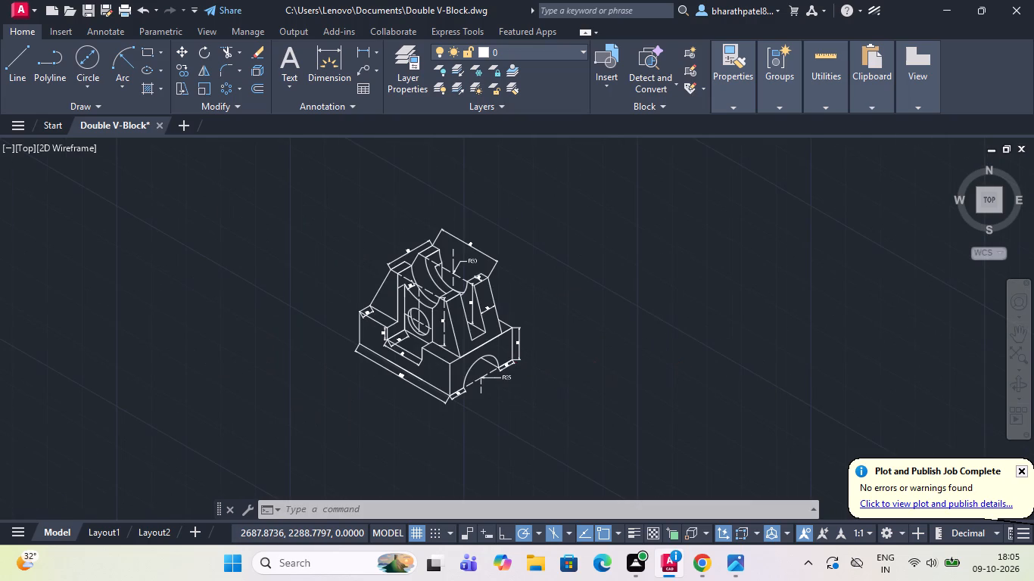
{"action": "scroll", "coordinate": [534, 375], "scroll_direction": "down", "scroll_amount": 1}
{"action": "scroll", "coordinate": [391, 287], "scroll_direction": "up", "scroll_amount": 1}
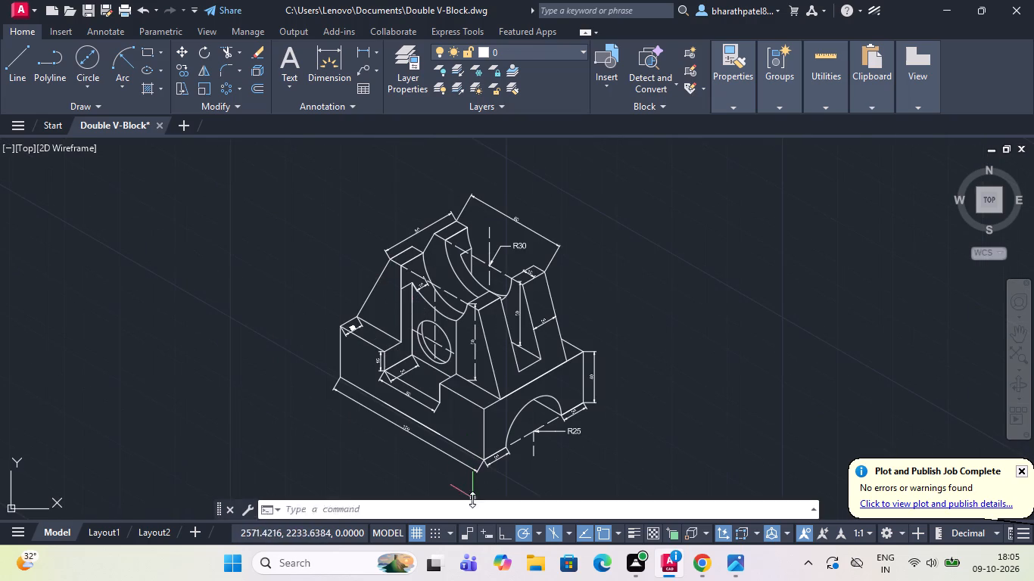
Set up a centred landscape plot with DWG To PDF.pc3 on ISO full bleed A4 (297.00 x 210.00 MM) paper.
{"action": "key", "text": "ctrl+p"}
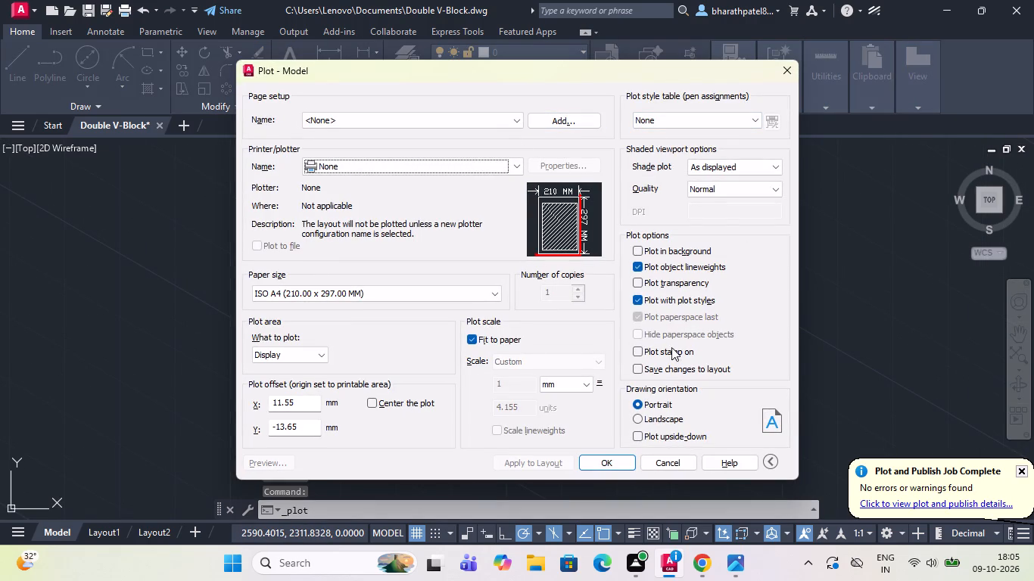
{"action": "left_click", "coordinate": [633, 421]}
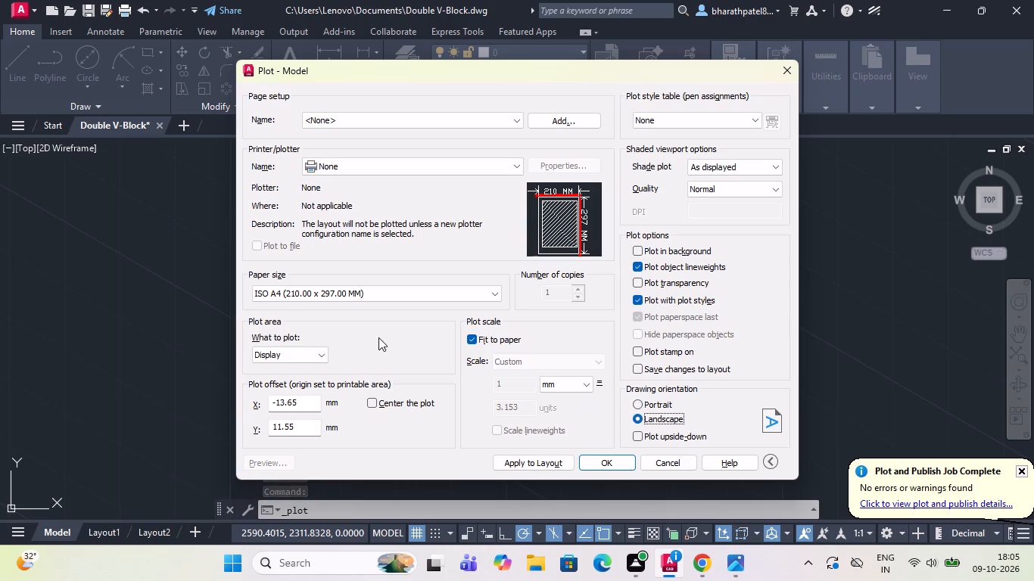
{"action": "left_click", "coordinate": [366, 403]}
{"action": "left_click", "coordinate": [368, 402]}
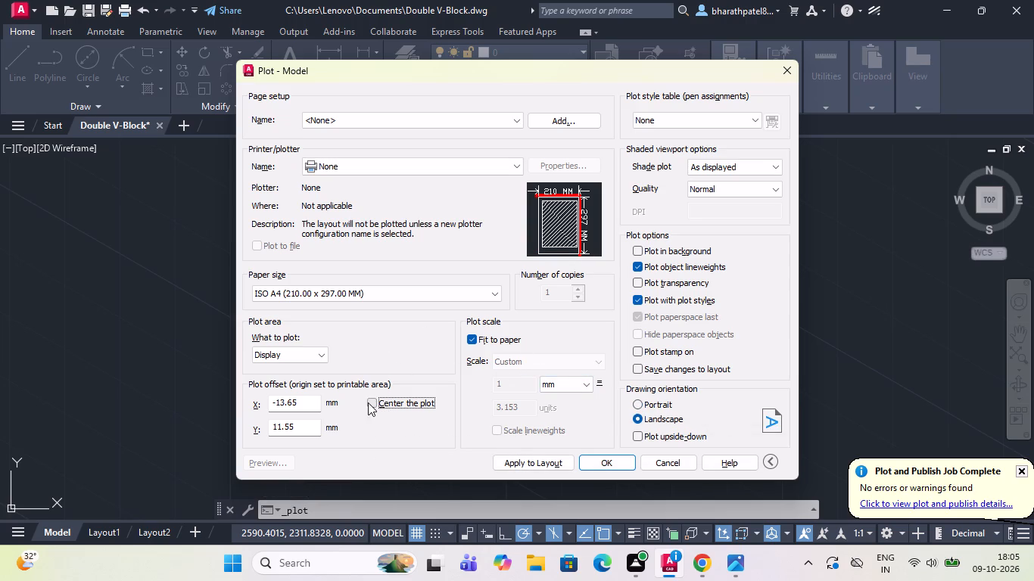
{"action": "left_click", "coordinate": [480, 169]}
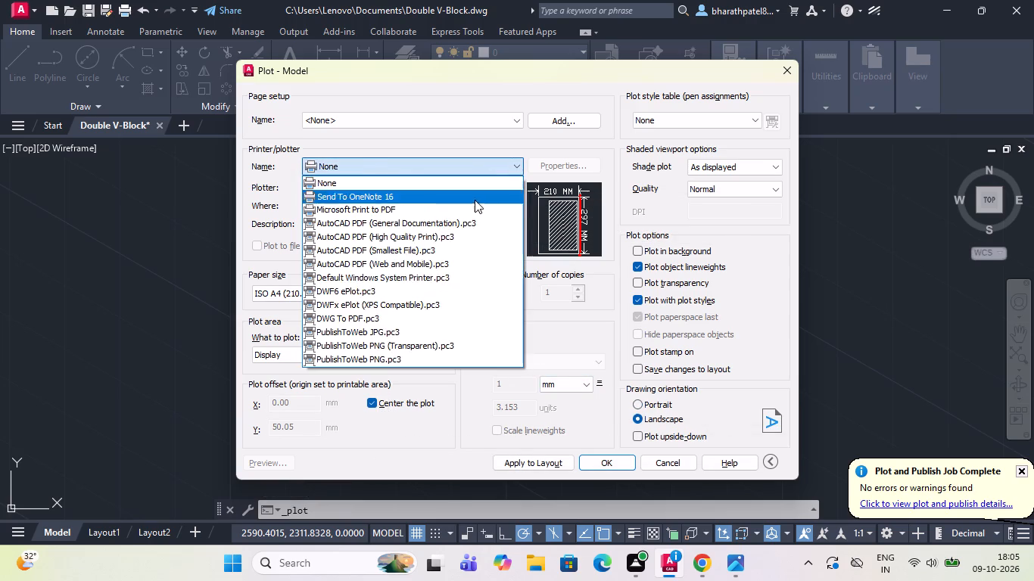
{"action": "left_click", "coordinate": [452, 325]}
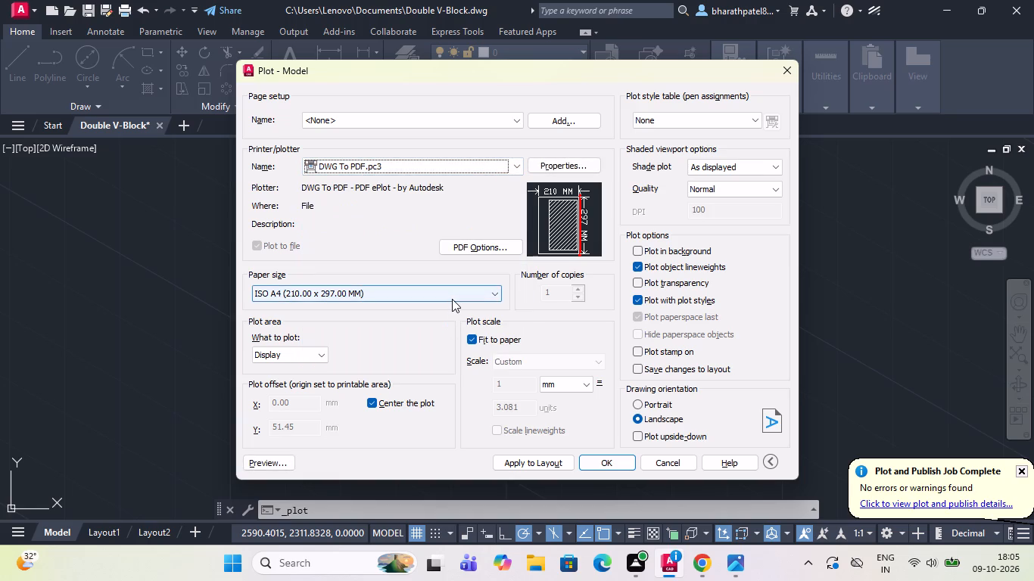
{"action": "triple_click", "coordinate": [452, 299]}
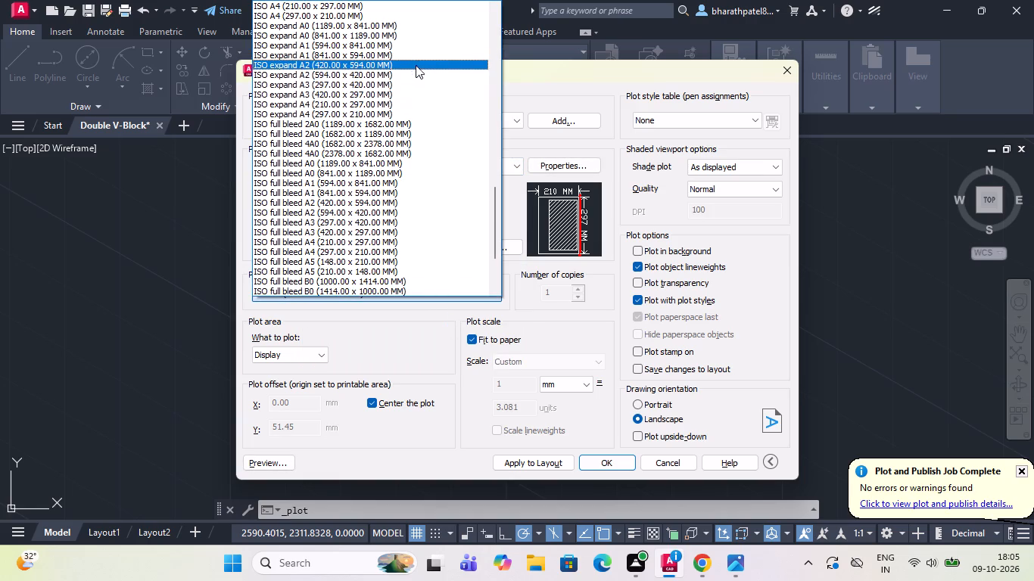
{"action": "left_click", "coordinate": [367, 252]}
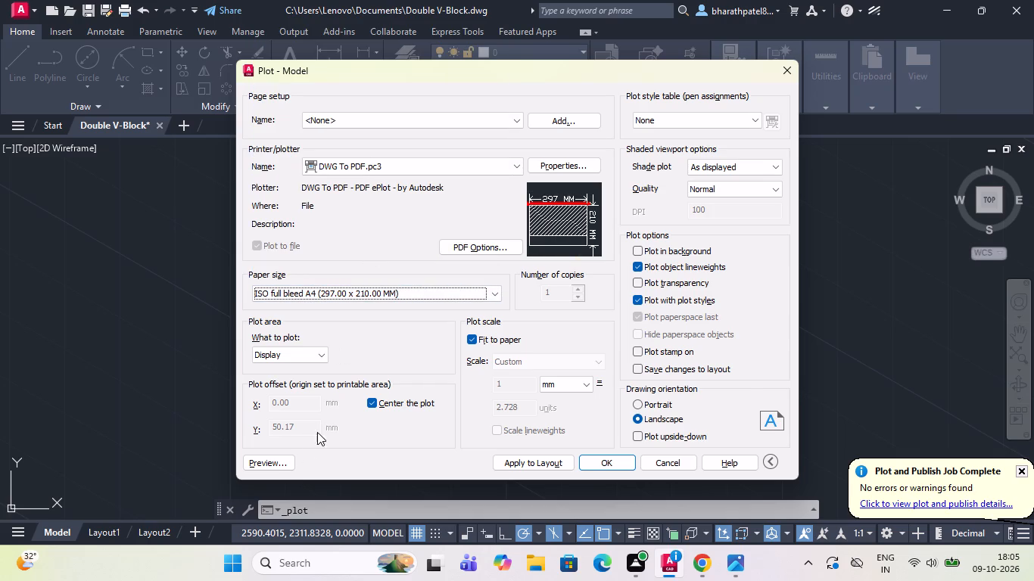
Define the plot area as a window enclosing the entire bracket with all its dimensions and leaders.
{"action": "left_click", "coordinate": [301, 355]}
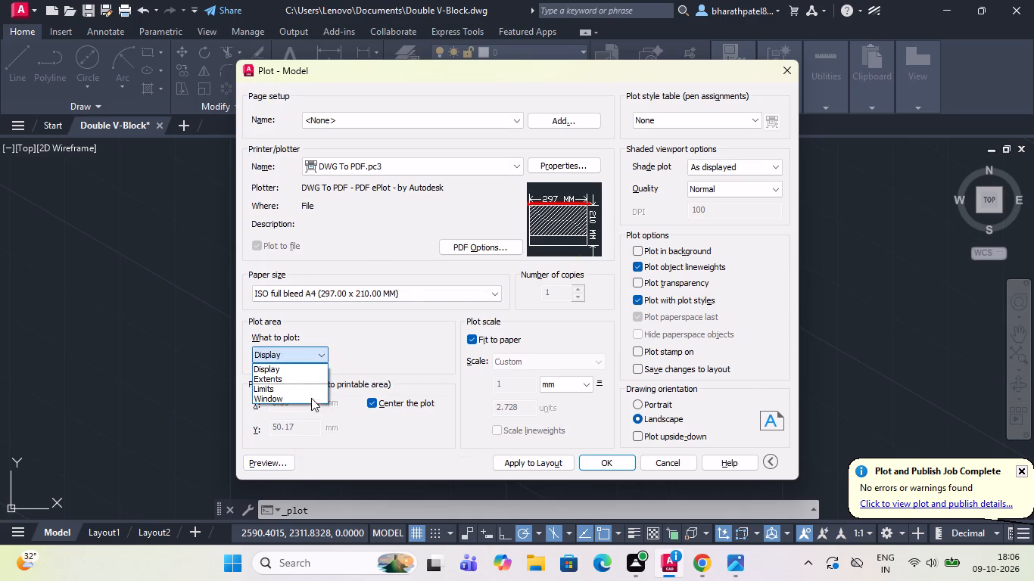
{"action": "left_click", "coordinate": [306, 399]}
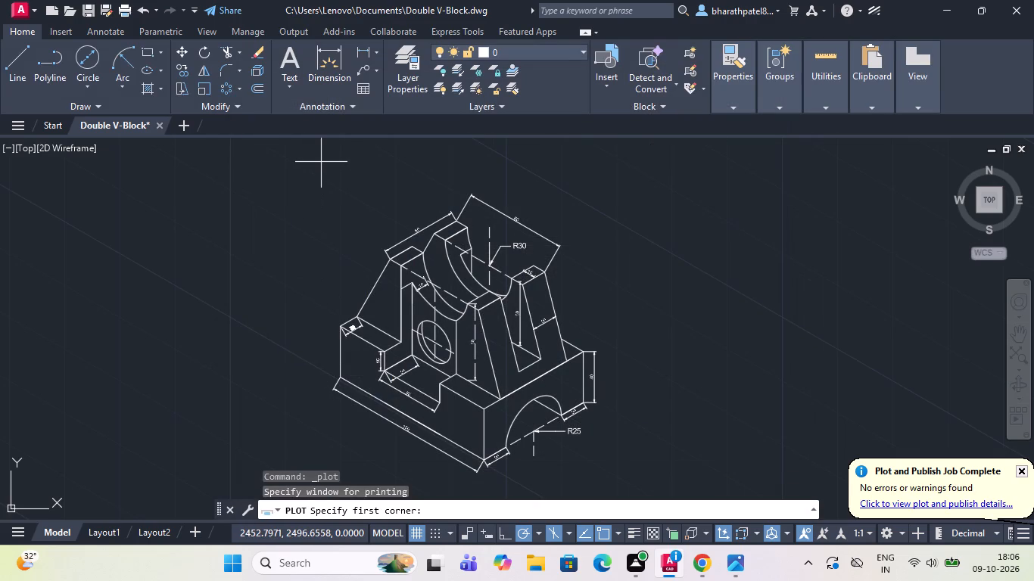
{"action": "left_click", "coordinate": [313, 163]}
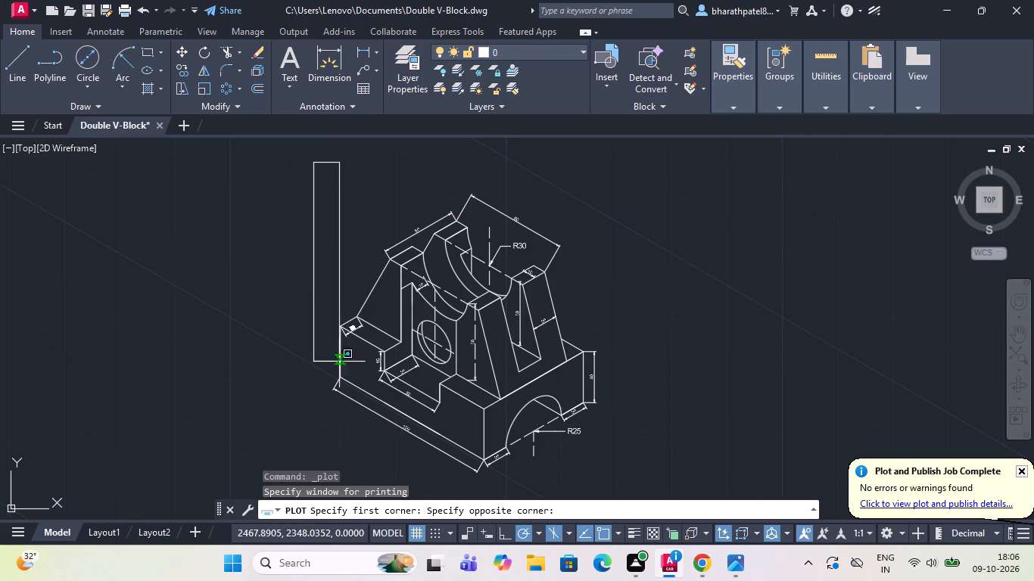
{"action": "left_click", "coordinate": [631, 486]}
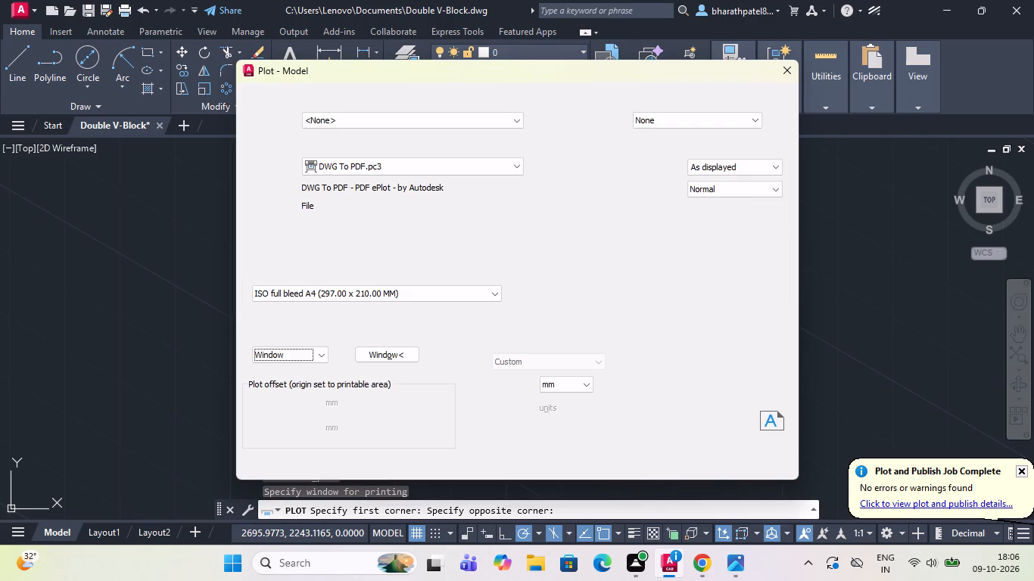
Plot the drawing to Double V-Block-Model.pdf in Documents and return from the opened PDF to the drawing.
{"action": "double_click", "coordinate": [623, 458]}
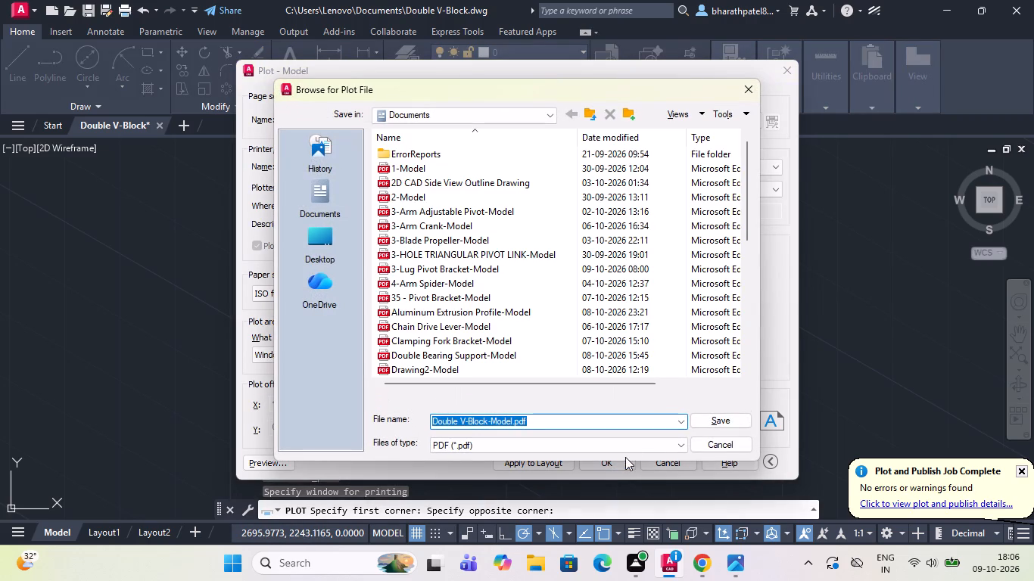
{"action": "left_click", "coordinate": [722, 419]}
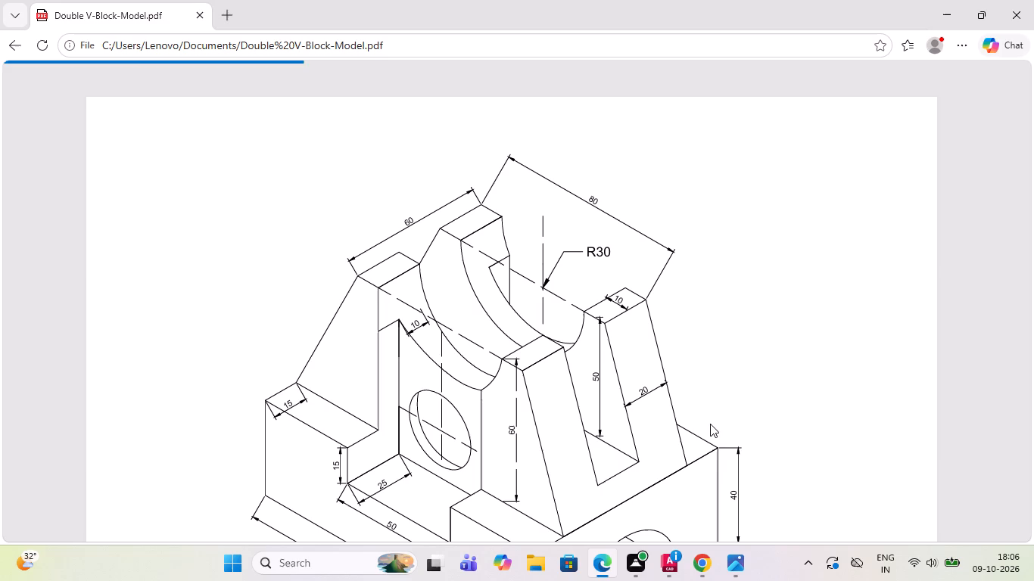
{"action": "left_click", "coordinate": [953, 14]}
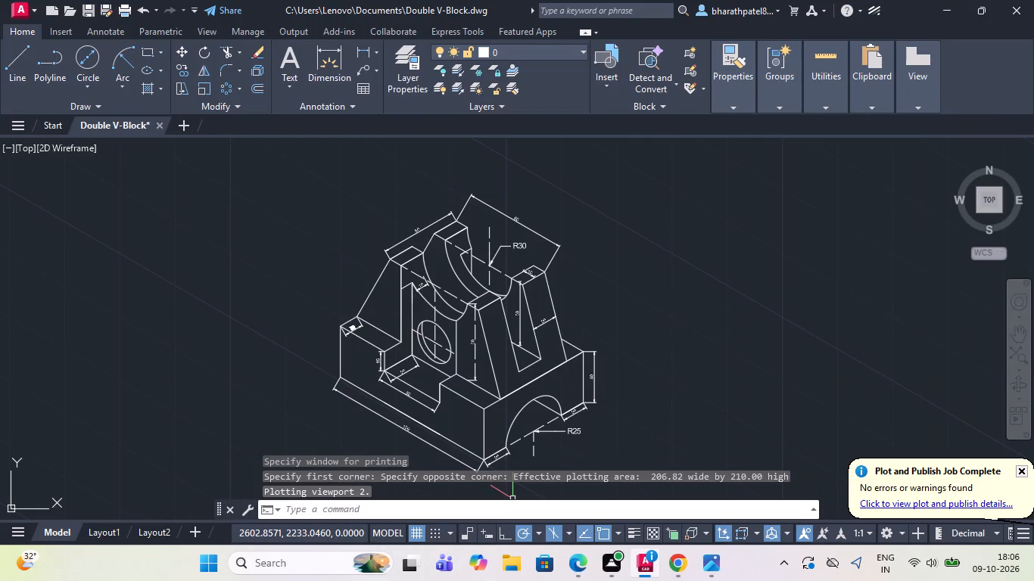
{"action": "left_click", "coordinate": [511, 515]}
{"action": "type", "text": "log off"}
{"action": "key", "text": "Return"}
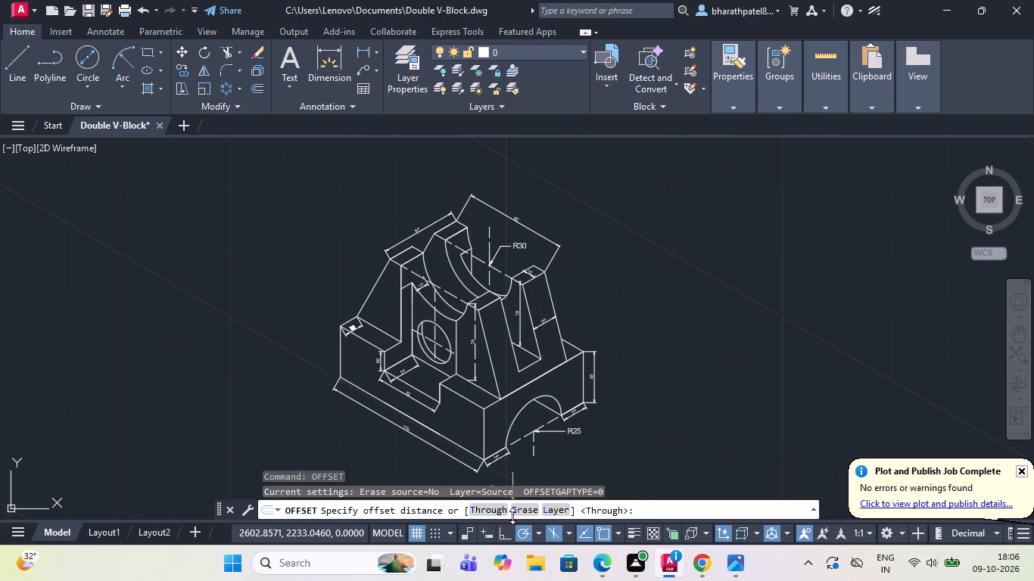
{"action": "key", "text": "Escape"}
Turn off command logging with LOGFILEOFF.
{"action": "type", "text": "log"}
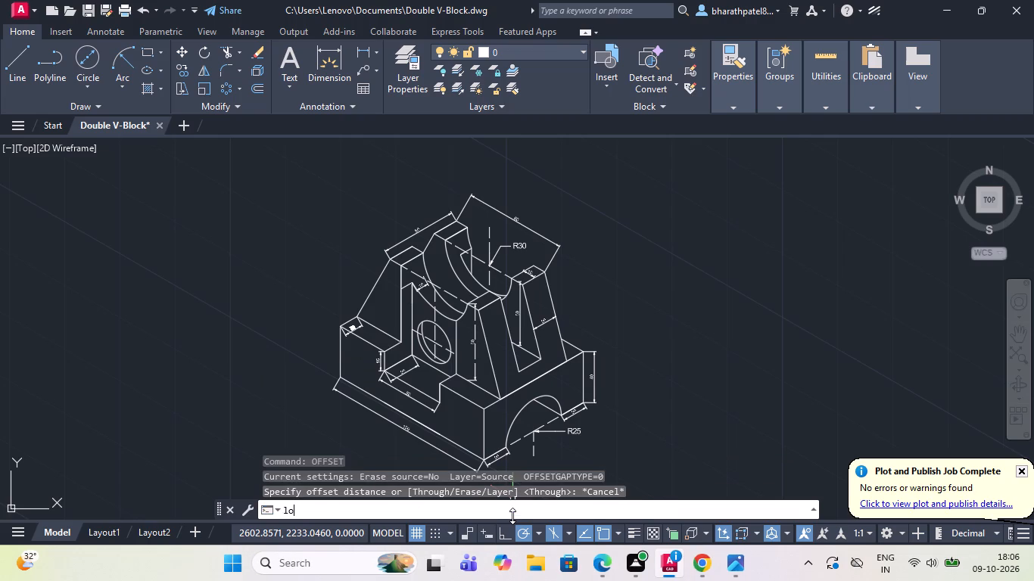
{"action": "key", "text": "Down"}
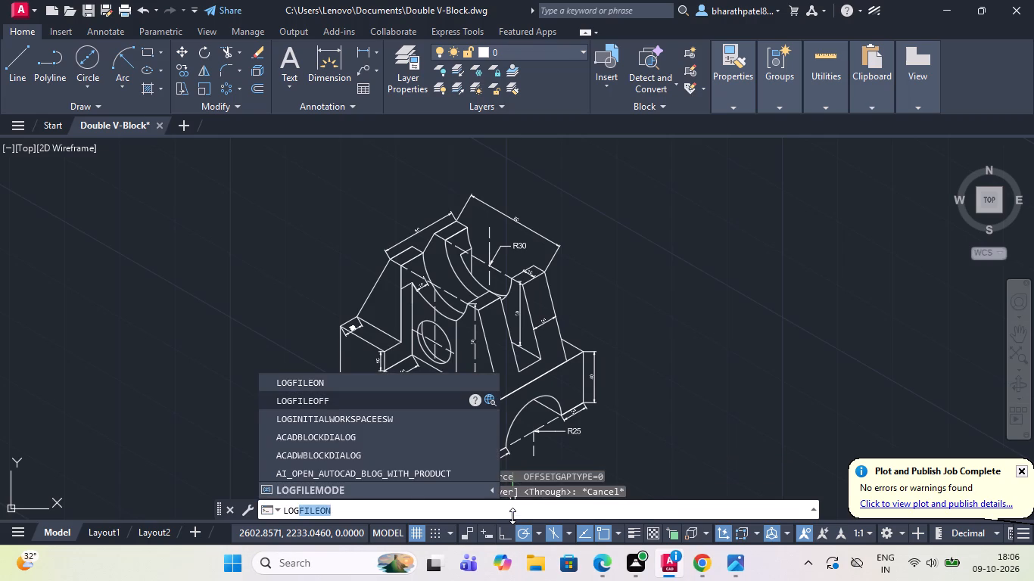
{"action": "key", "text": "Return"}
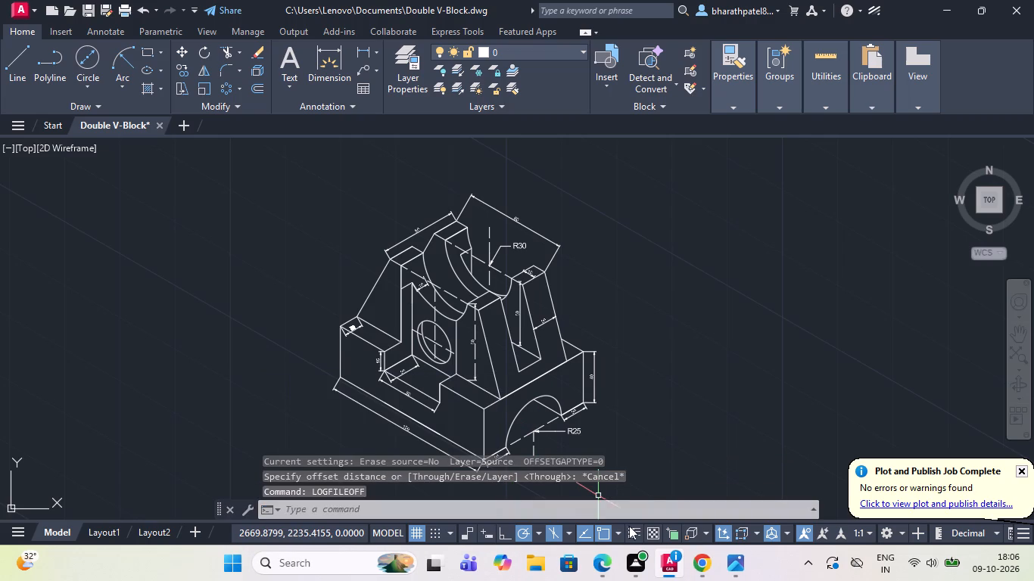